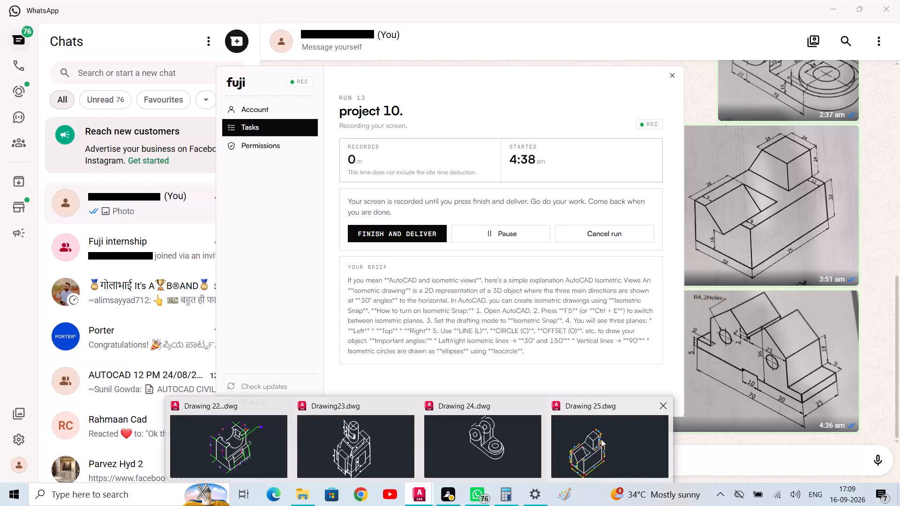
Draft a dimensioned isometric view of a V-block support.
Switch to AutoCAD and start a new blank drawing with isometric drafting turned on.
click(601, 439)
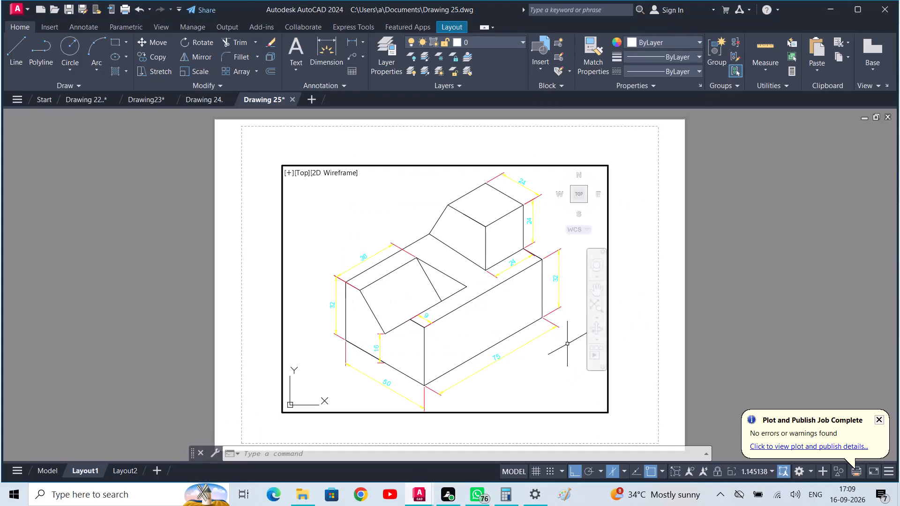
click(51, 468)
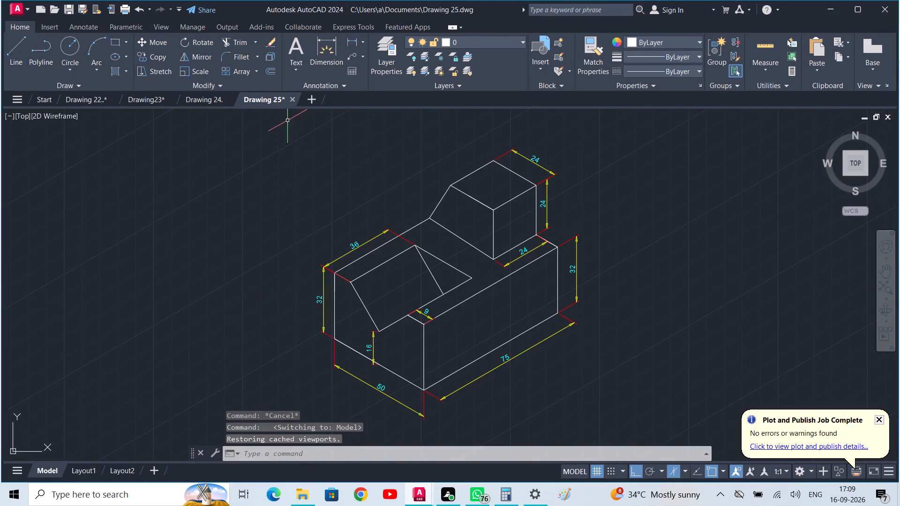
click(311, 102)
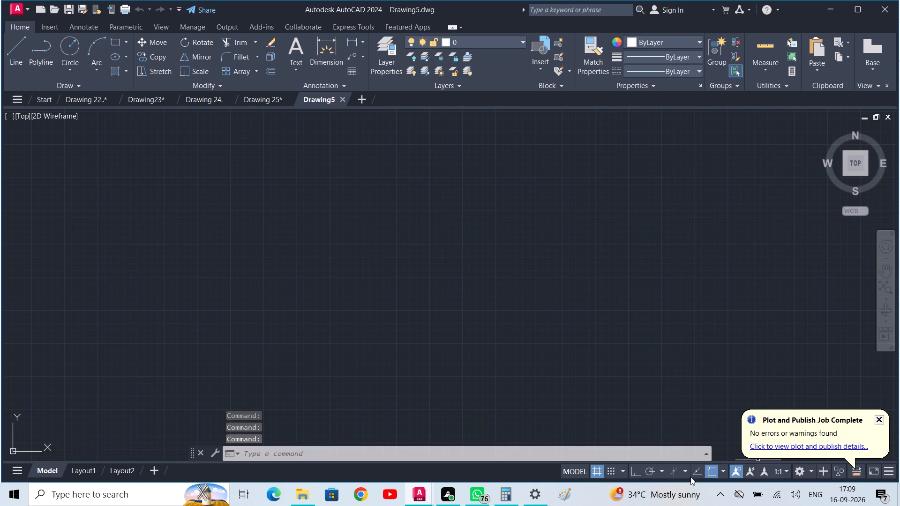
click(675, 469)
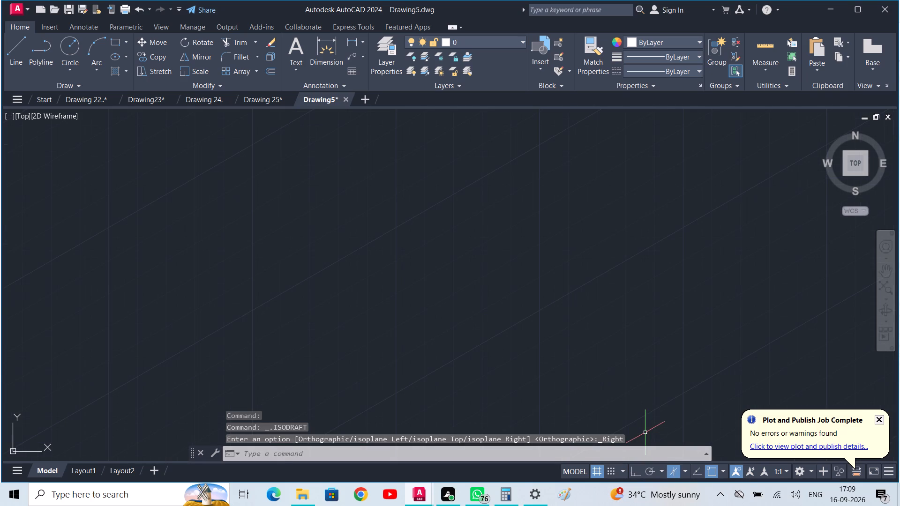
Draw a 70-unit base line at 150° on the left isoplane with Ortho on.
text(l)
key(space)
click(594, 395)
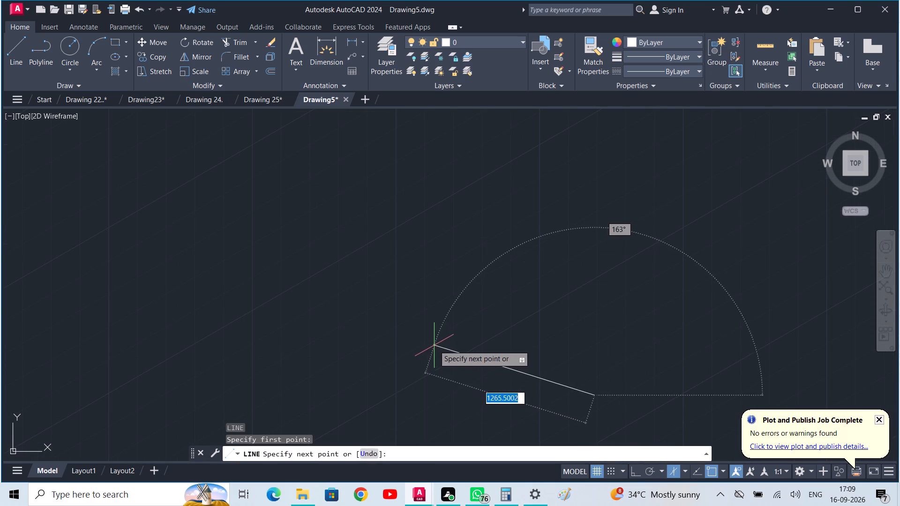
key(F8)
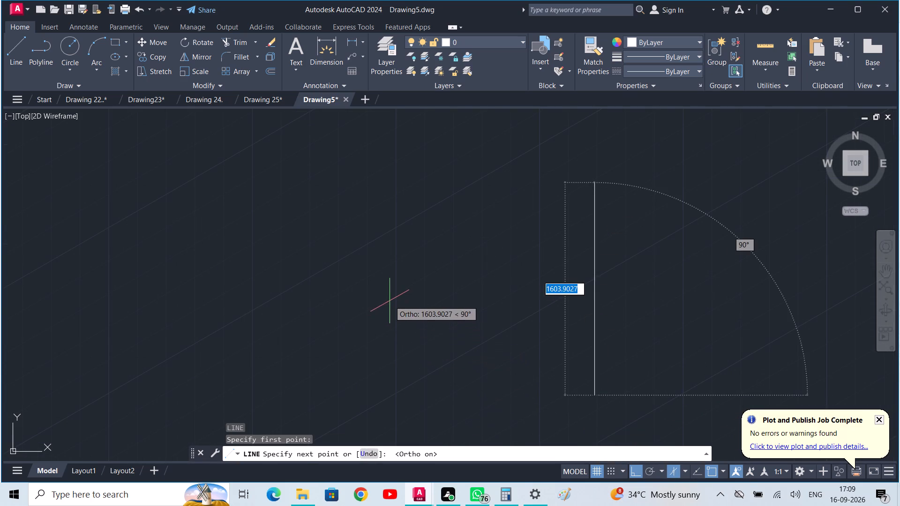
scroll(370, 310, down, 1)
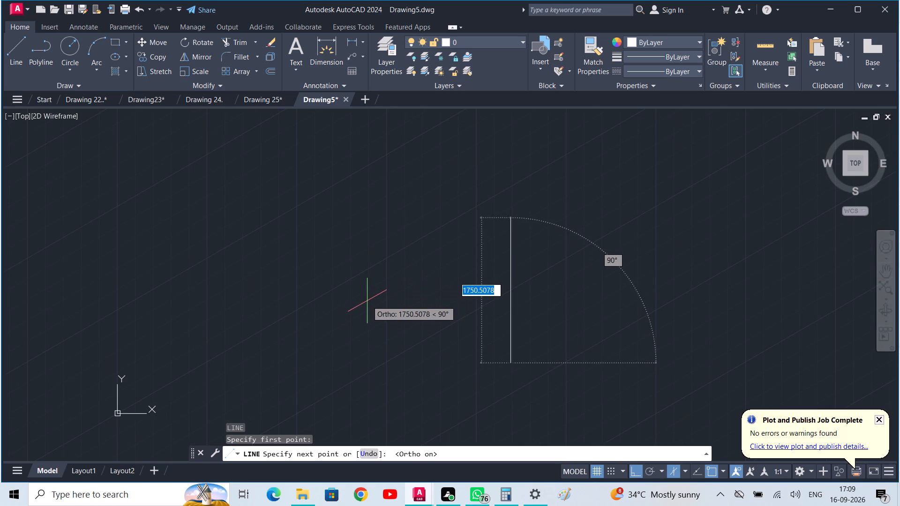
key(F5)
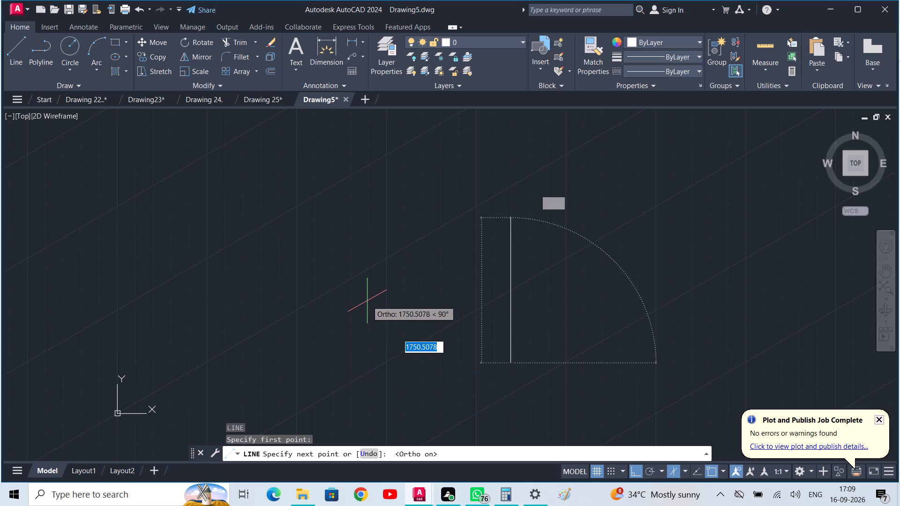
text(70)
key(Return)
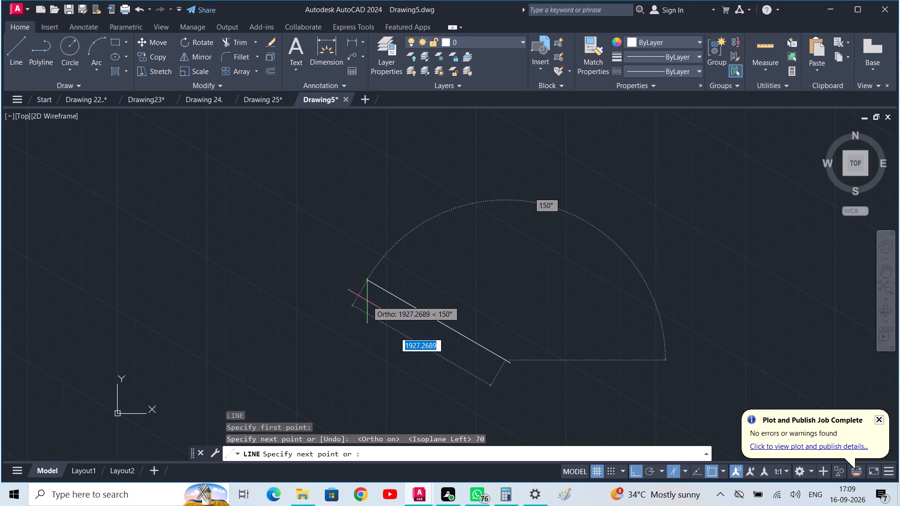
Continue from the base line's upper end with a 5-unit vertical segment and a 9-unit segment at 330°.
scroll(515, 305, up, 2)
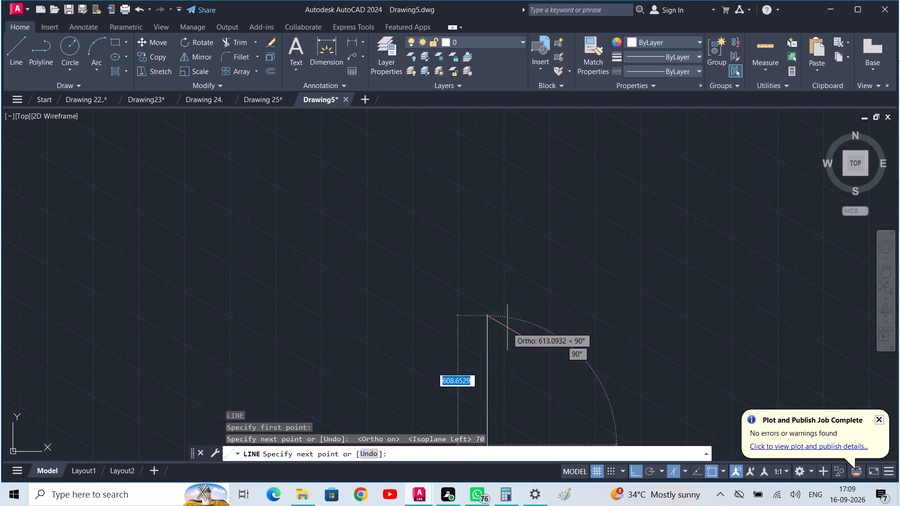
middle_drag(507, 329, 486, 286)
scroll(507, 329, up, 1)
middle_drag(532, 325, 518, 134)
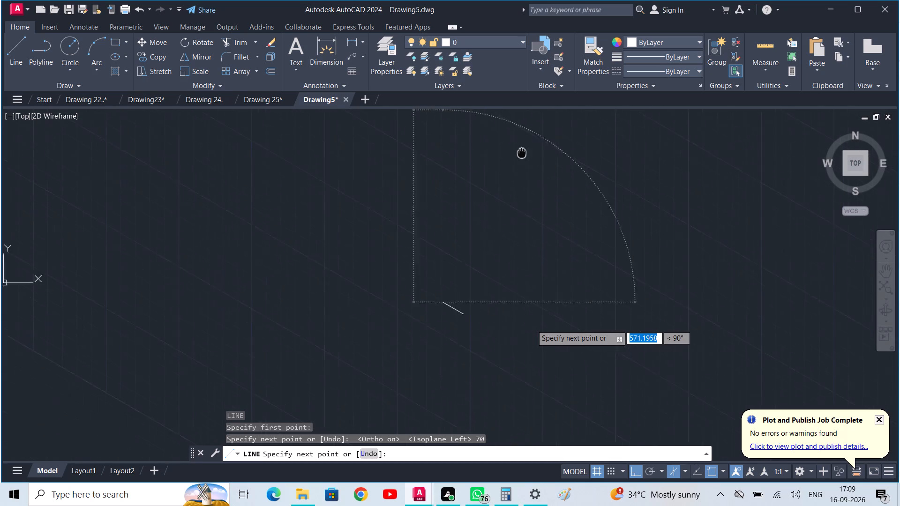
middle_drag(518, 134, 501, 0)
middle_drag(464, 134, 474, 270)
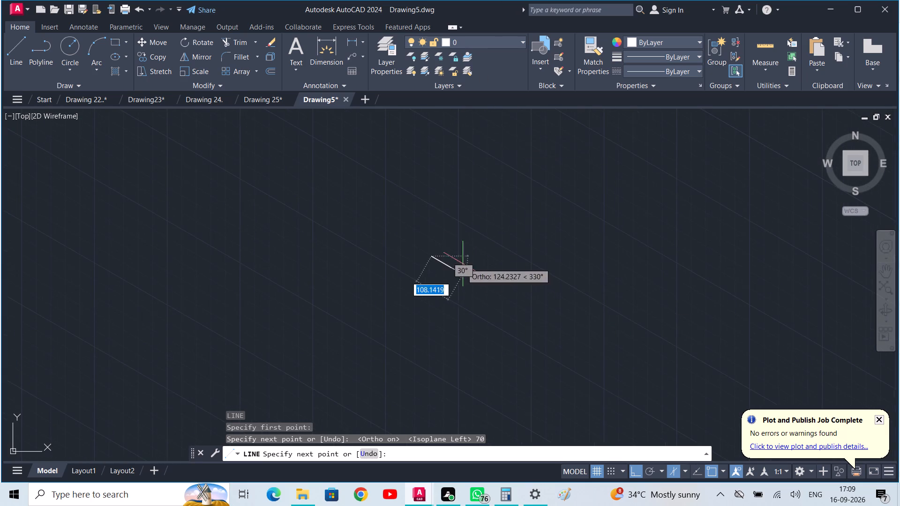
scroll(451, 243, up, 5)
scroll(441, 223, down, 1)
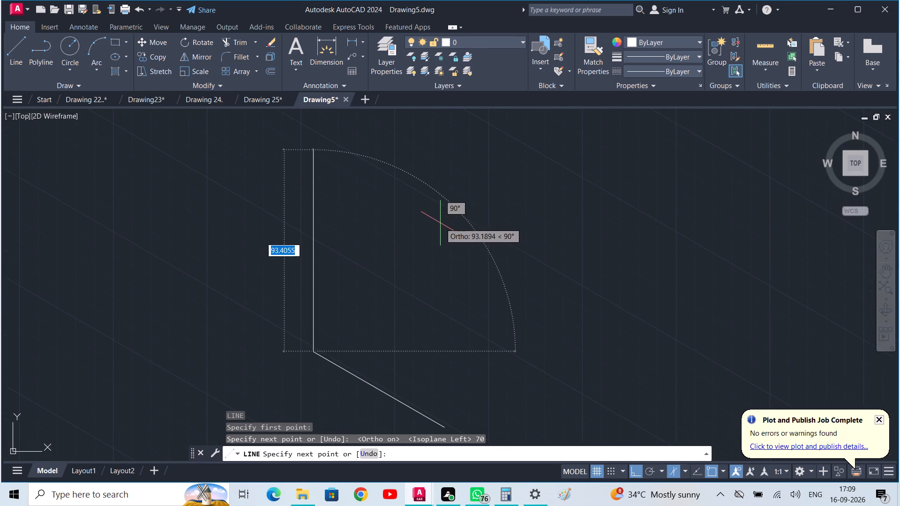
middle_drag(440, 223, 432, 191)
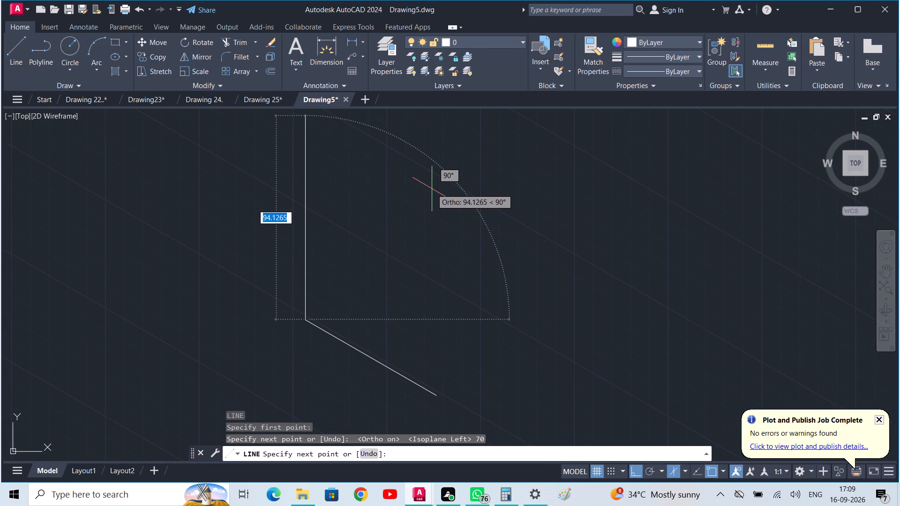
key(5)
key(Return)
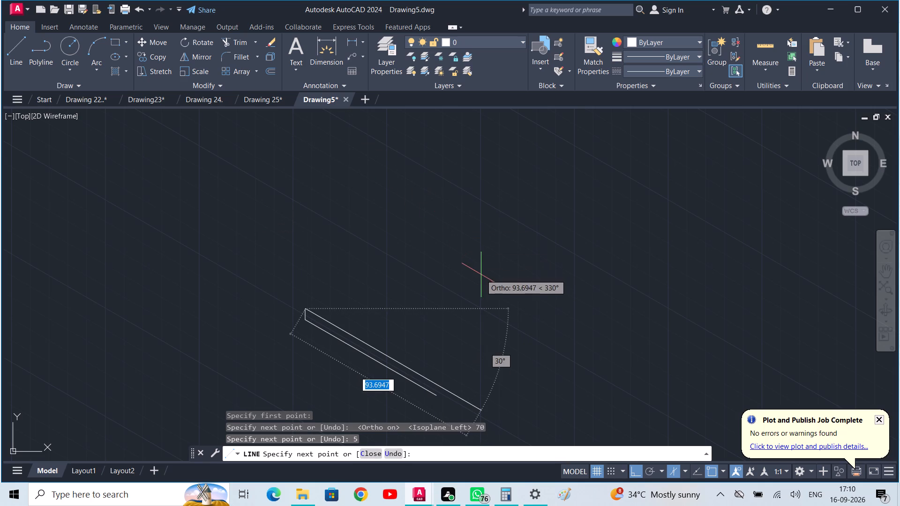
key(9)
key(Return)
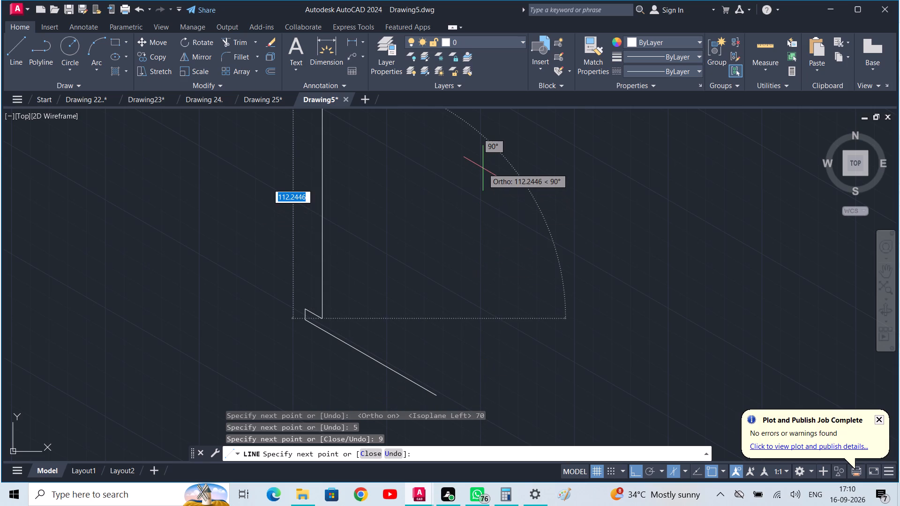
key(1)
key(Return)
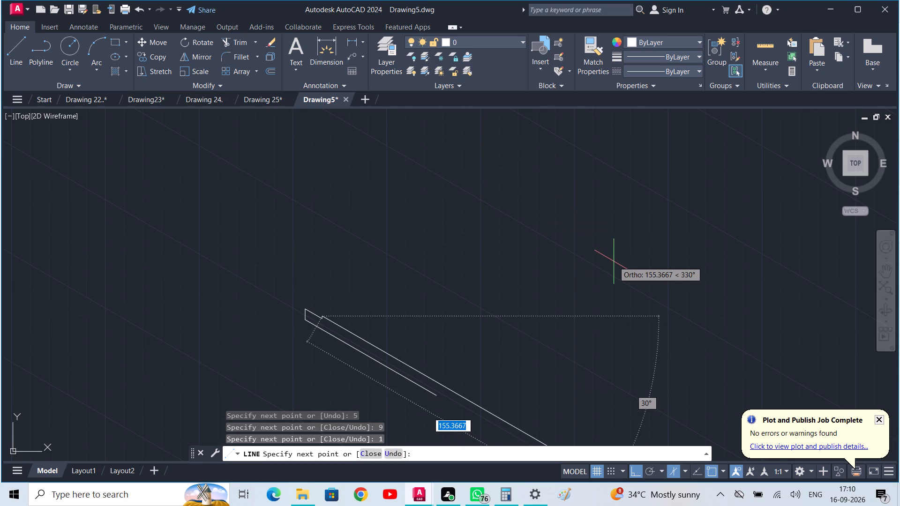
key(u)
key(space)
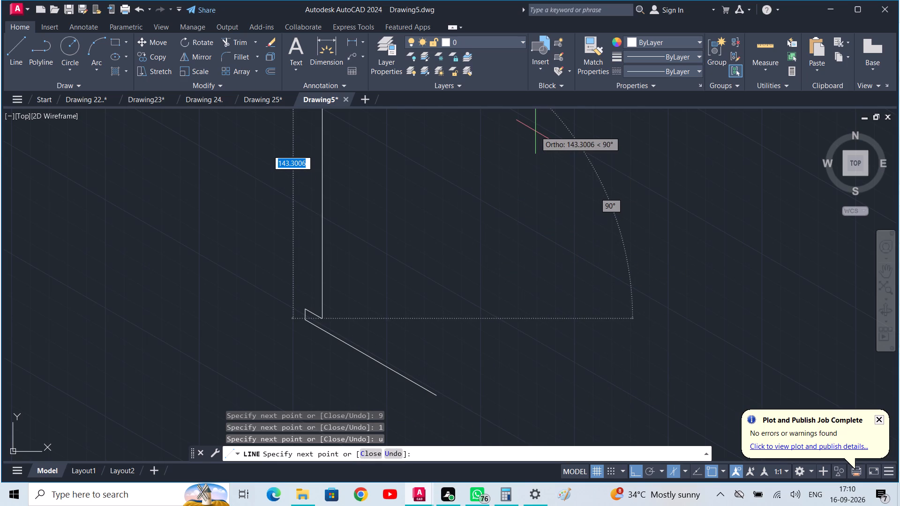
Add an 18-unit vertical segment upward from the end of the 9-unit ledge and finish the line.
text(18)
key(Return)
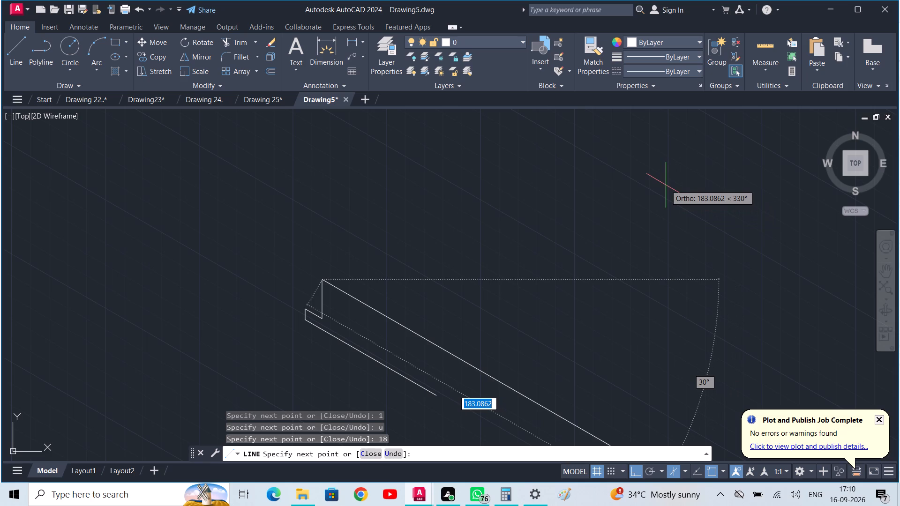
key(Escape)
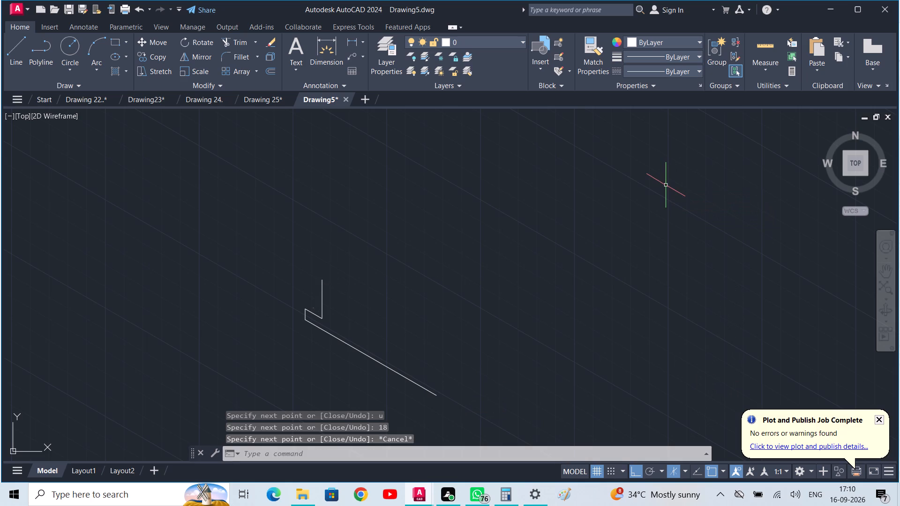
From the base line's lower end, draw a 5-unit vertical, a 9-unit segment at 150° and an 18-unit vertical.
key(space)
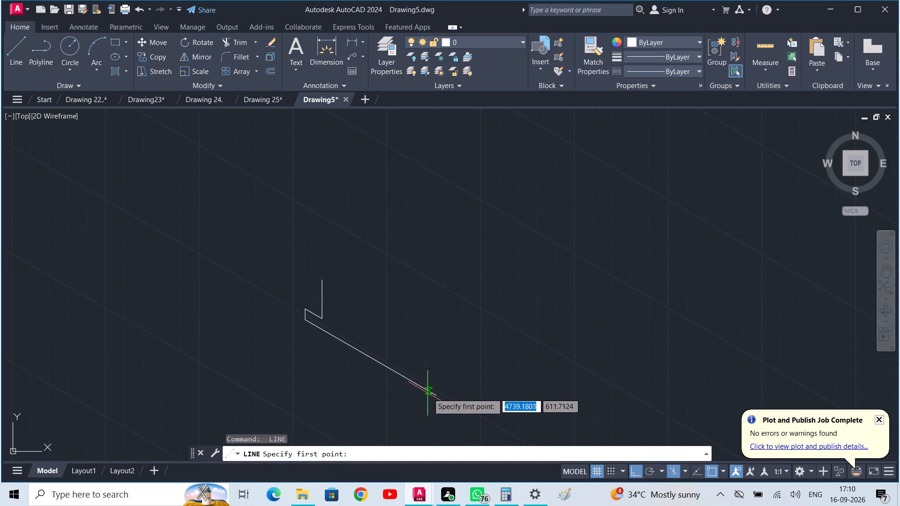
click(436, 394)
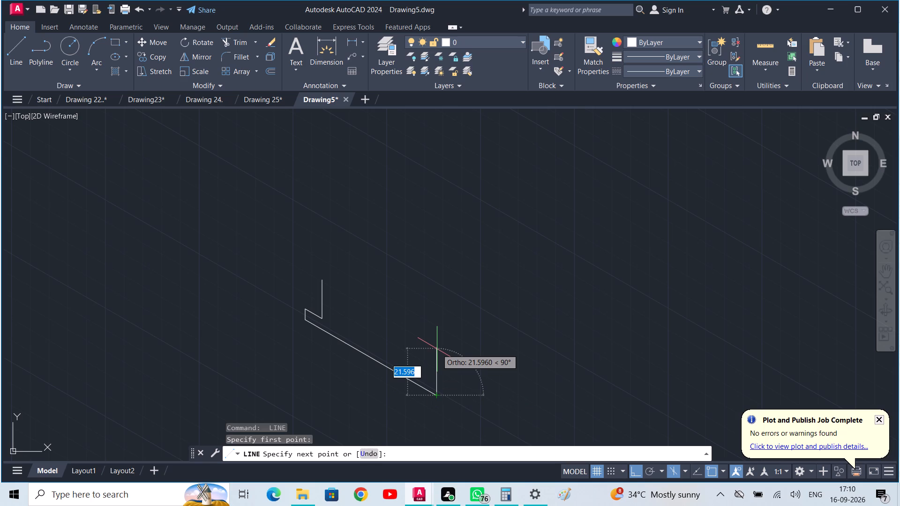
key(5)
key(Return)
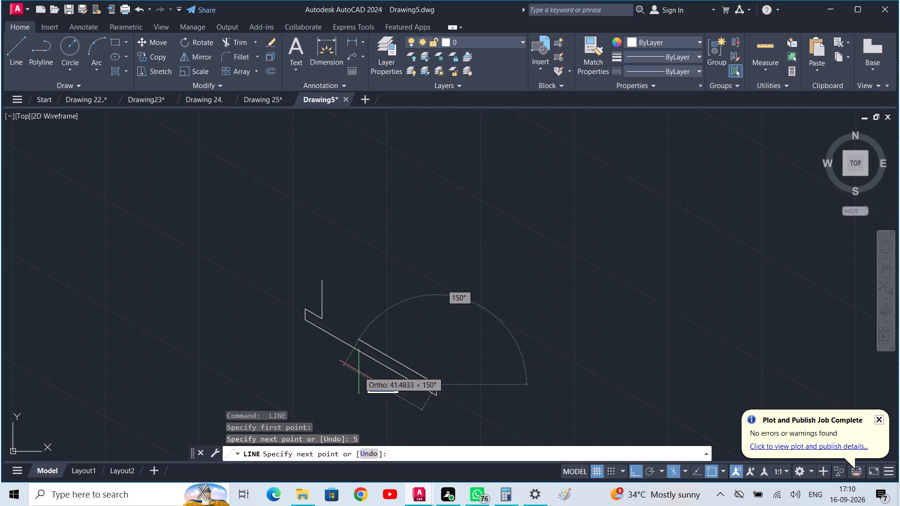
key(9)
key(Return)
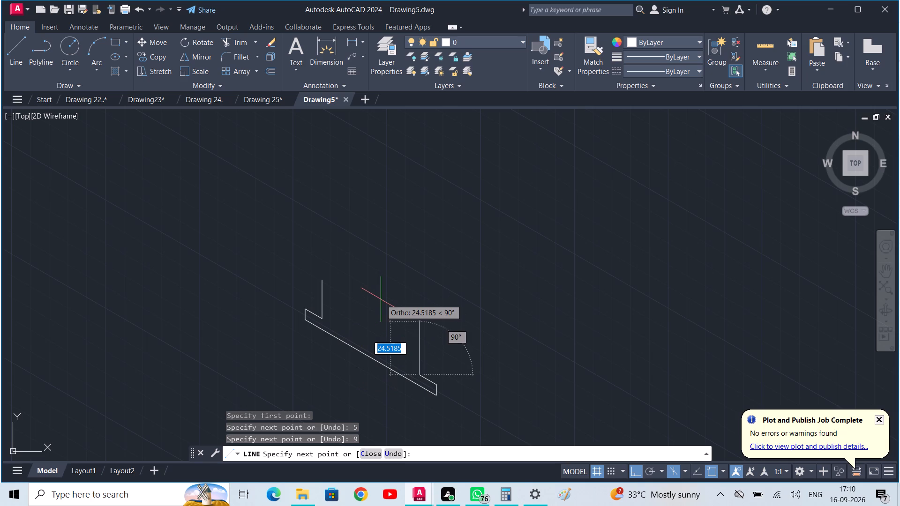
text(18)
key(Return)
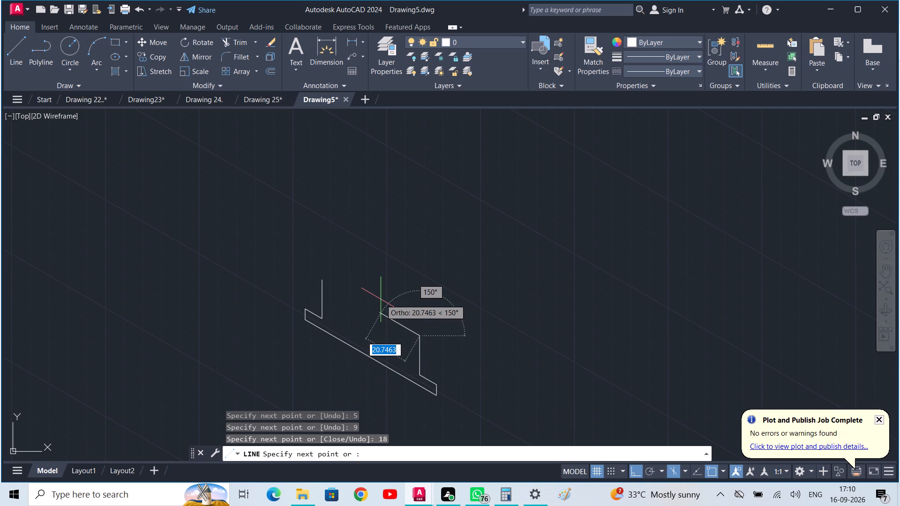
key(Escape)
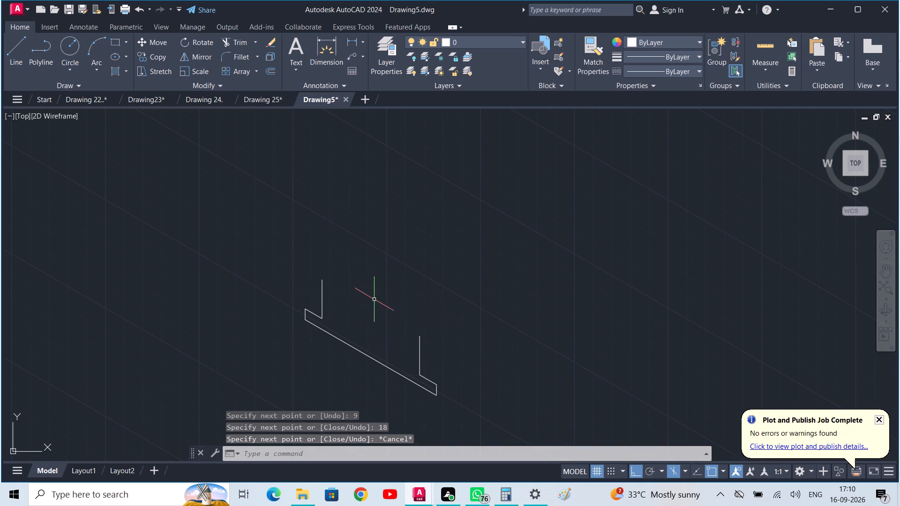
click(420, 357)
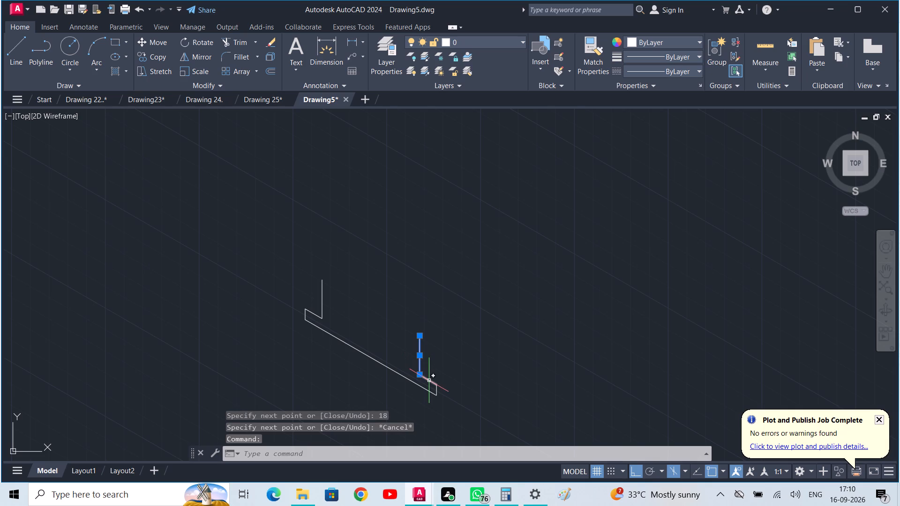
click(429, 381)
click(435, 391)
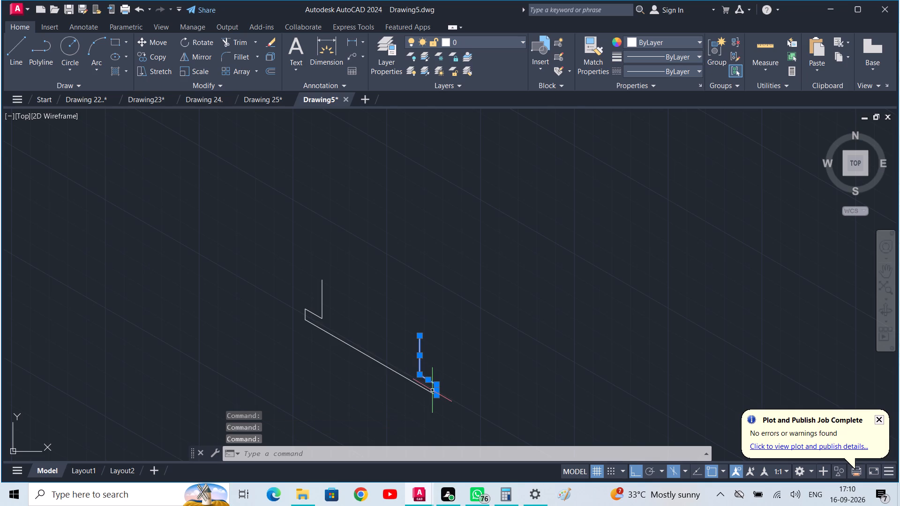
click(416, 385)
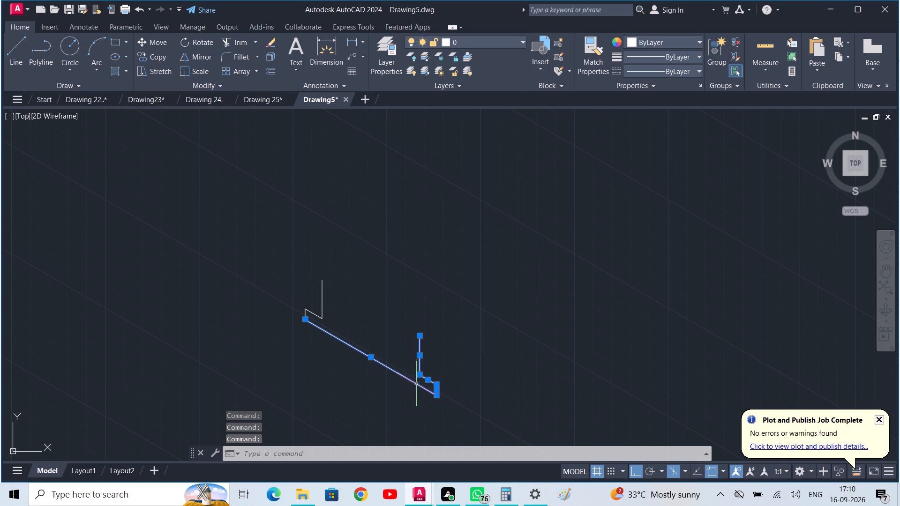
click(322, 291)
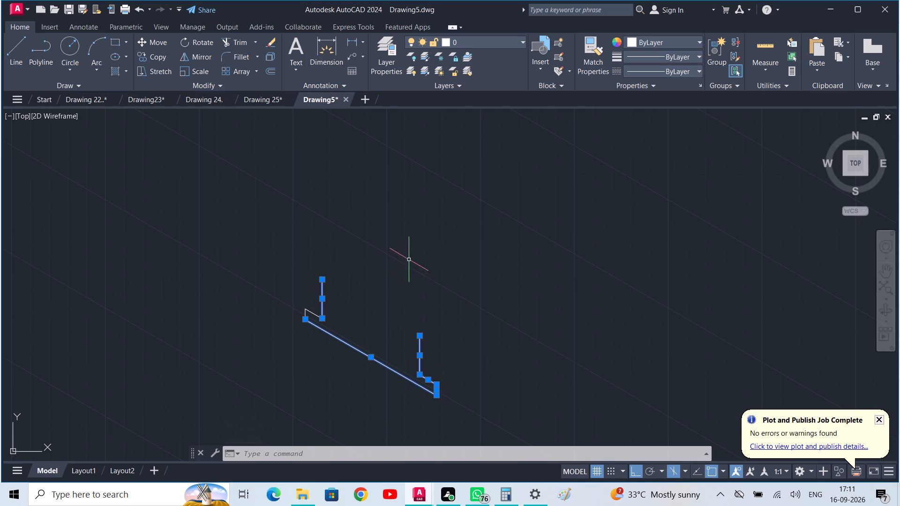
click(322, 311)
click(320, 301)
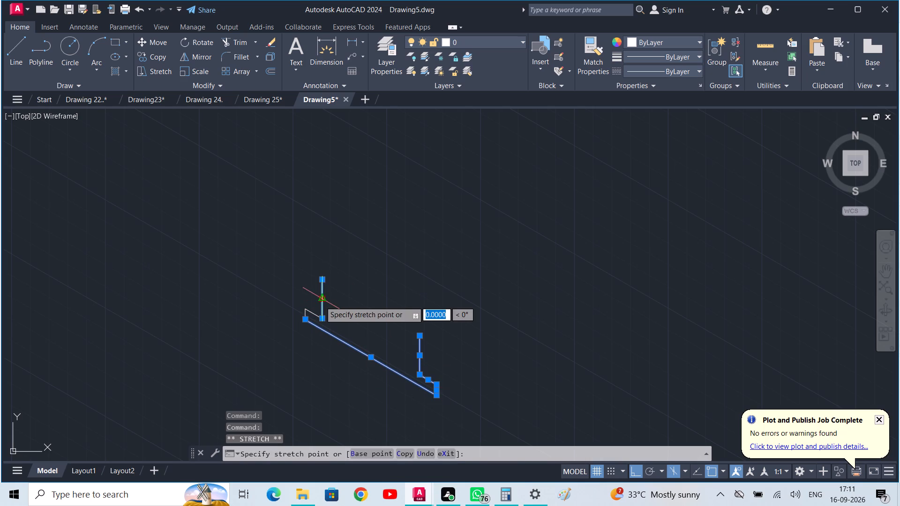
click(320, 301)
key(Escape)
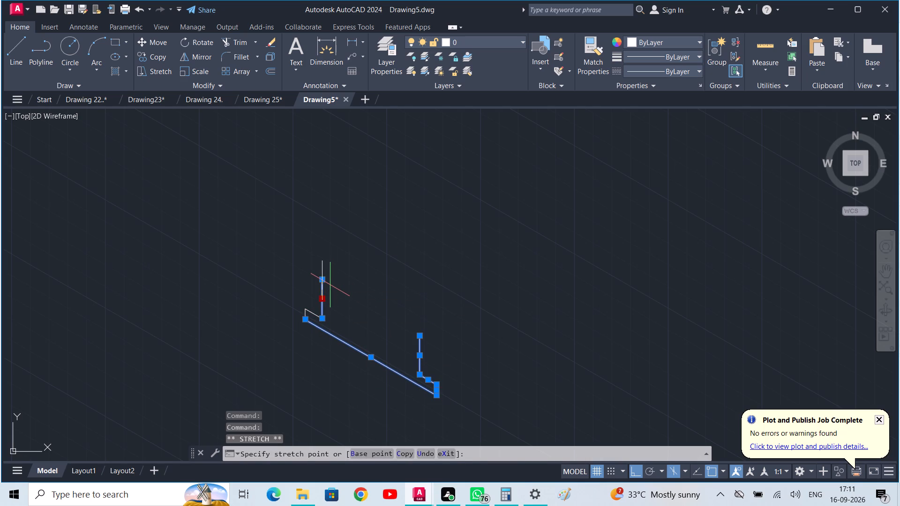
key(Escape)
Copy the base line and the three step segments at its lower end 25 units at 30° on the top isoplane.
drag(376, 314, 338, 335)
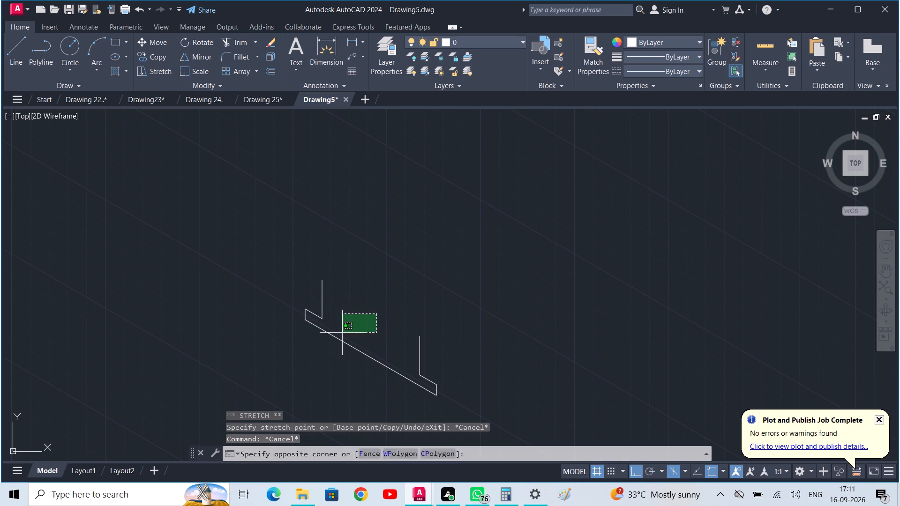
drag(338, 335, 406, 384)
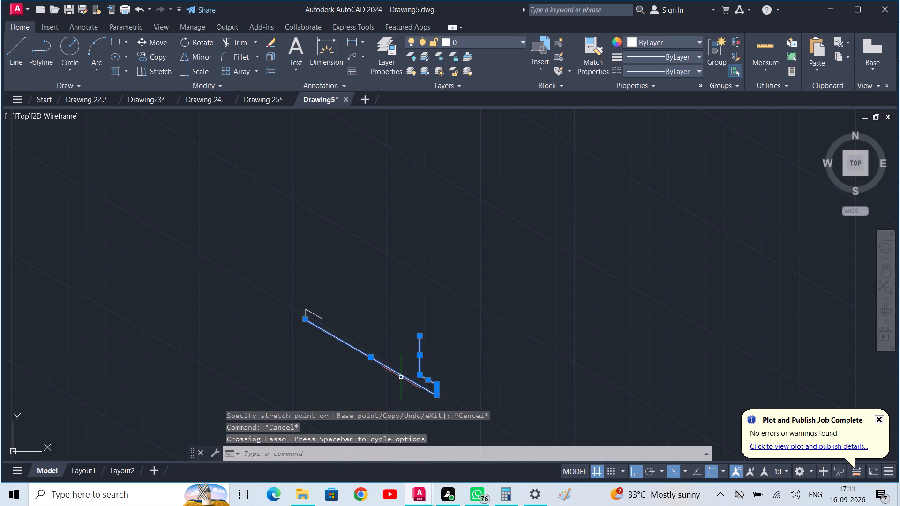
text(co)
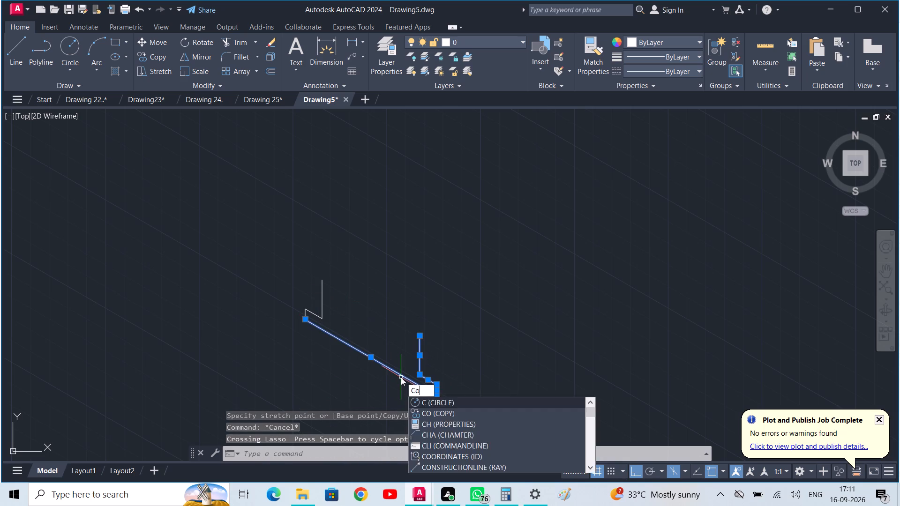
key(space)
click(433, 394)
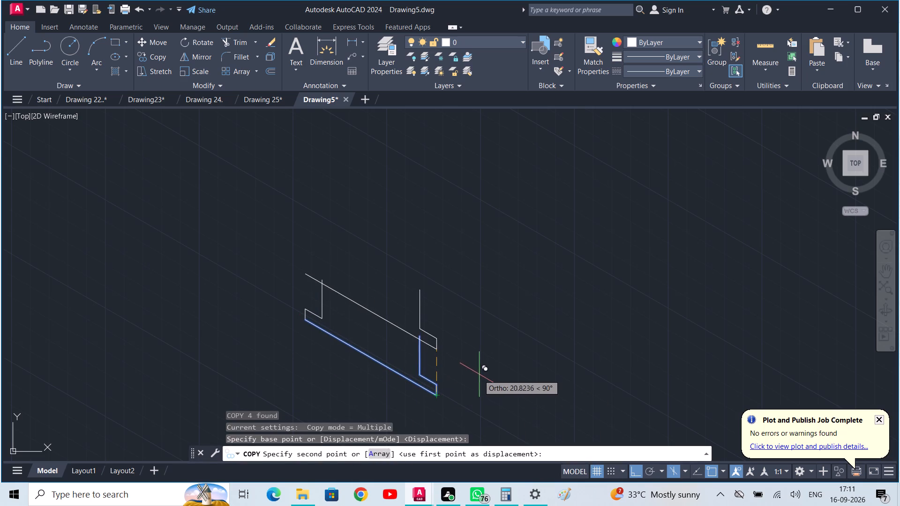
key(F5)
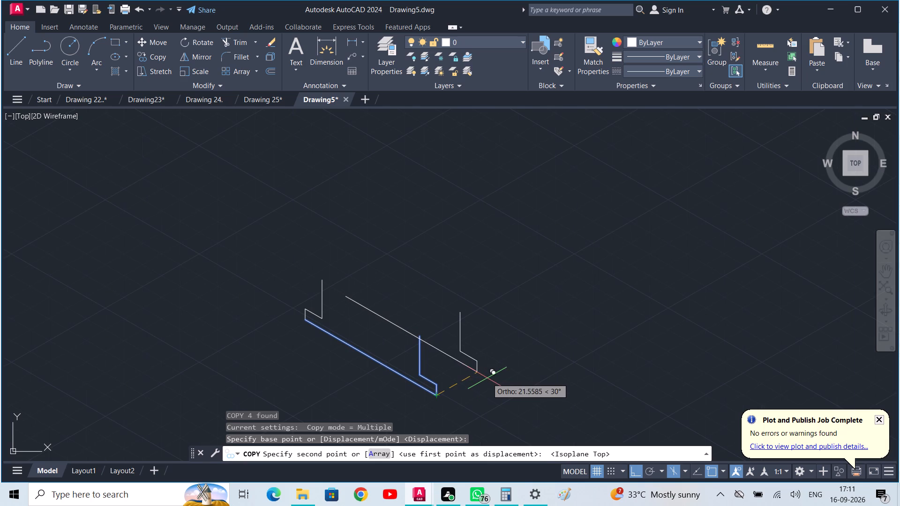
text(25)
key(Return)
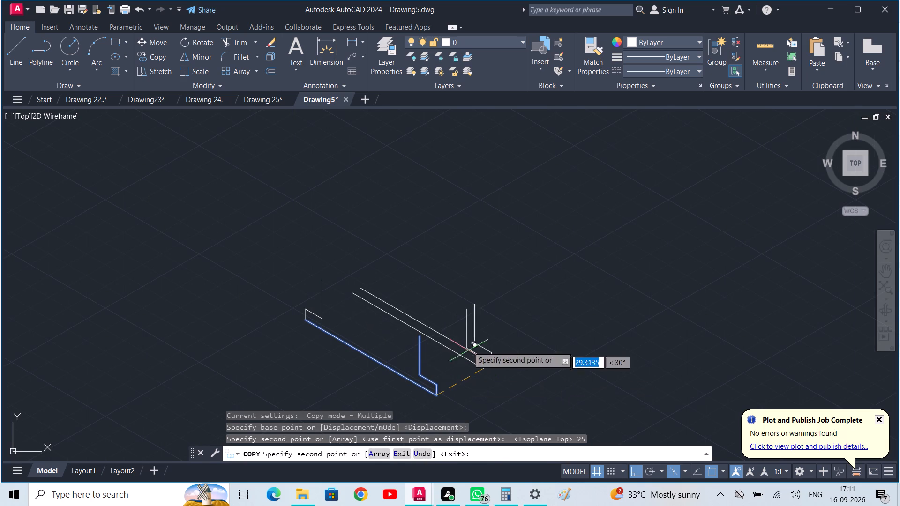
key(Escape)
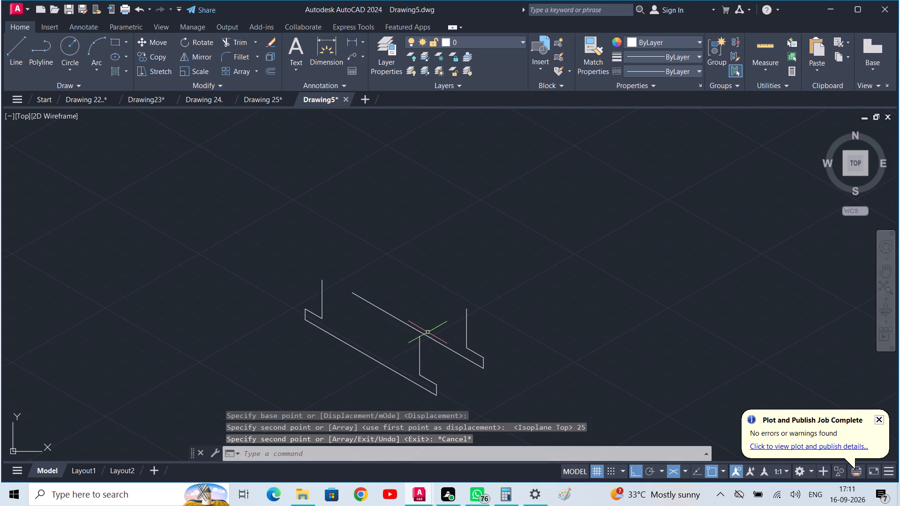
Join the top and bottom ends of the lower 5-unit vertical to their copied counterparts with two lines at 30°.
key(l)
key(space)
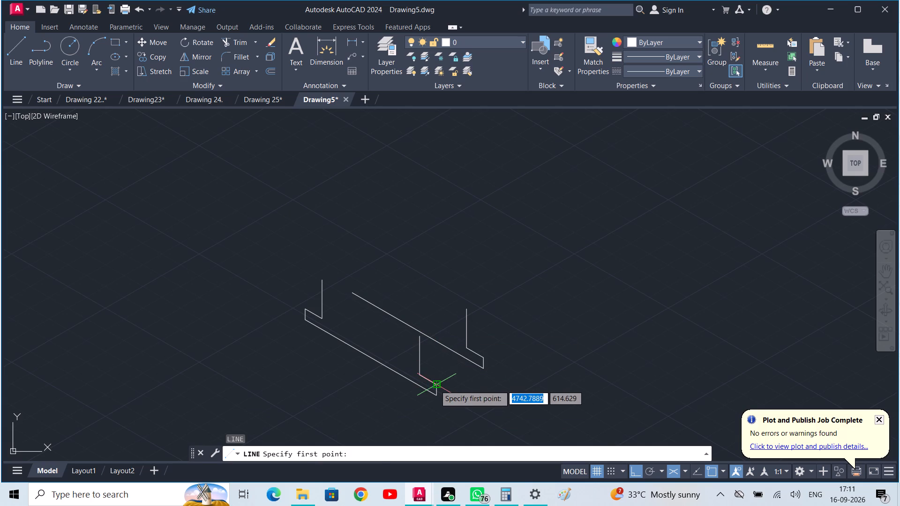
click(435, 385)
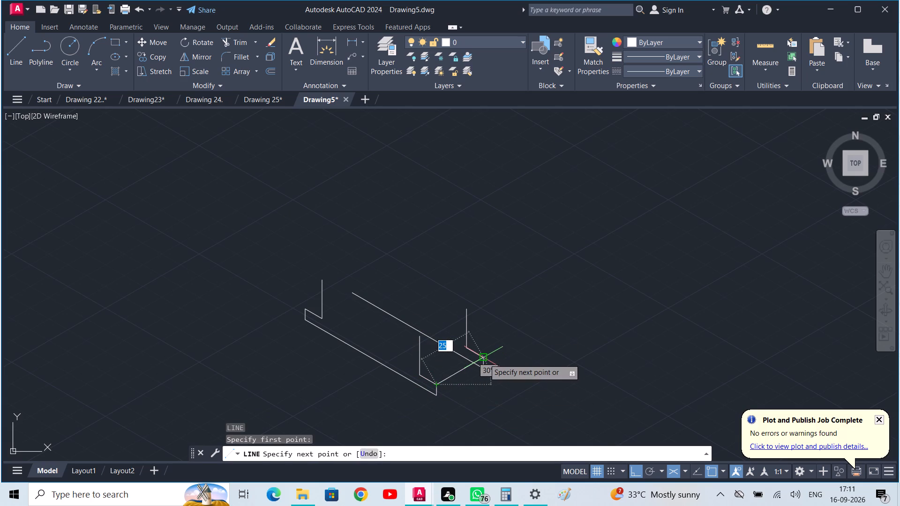
click(484, 359)
key(space)
key(space)
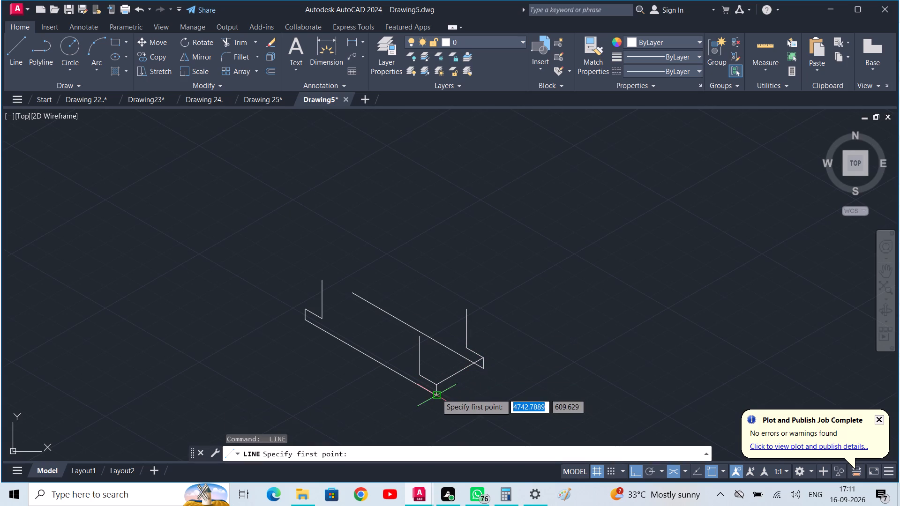
click(436, 394)
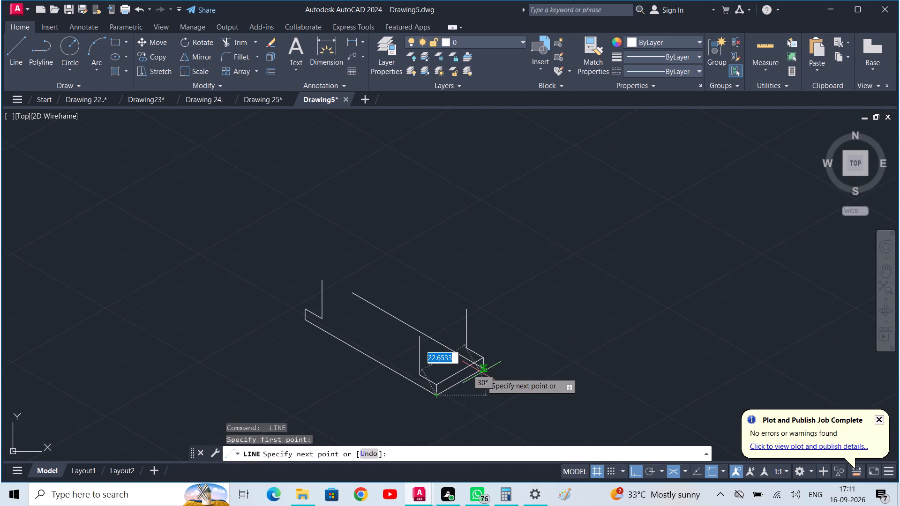
click(484, 371)
key(space)
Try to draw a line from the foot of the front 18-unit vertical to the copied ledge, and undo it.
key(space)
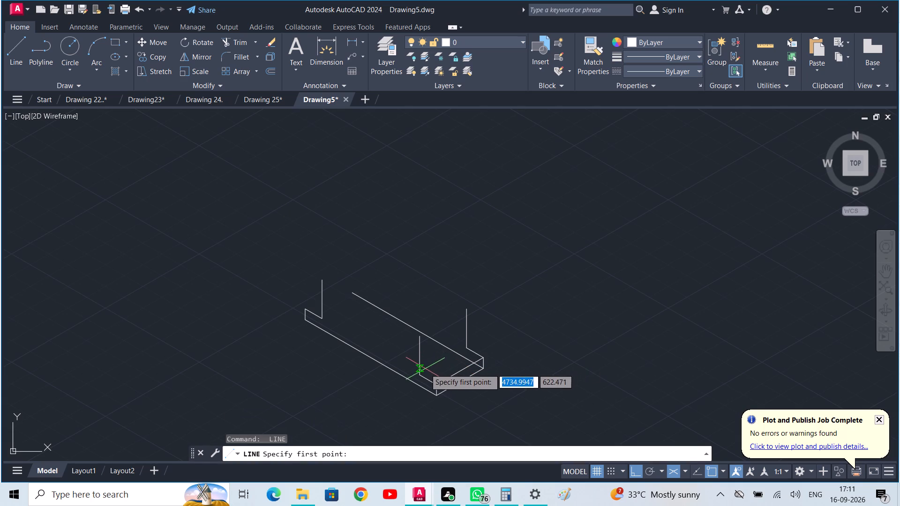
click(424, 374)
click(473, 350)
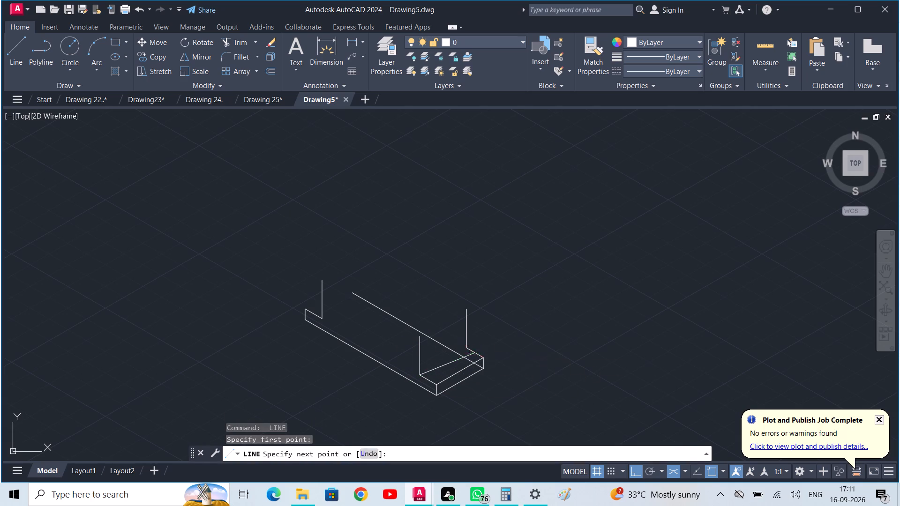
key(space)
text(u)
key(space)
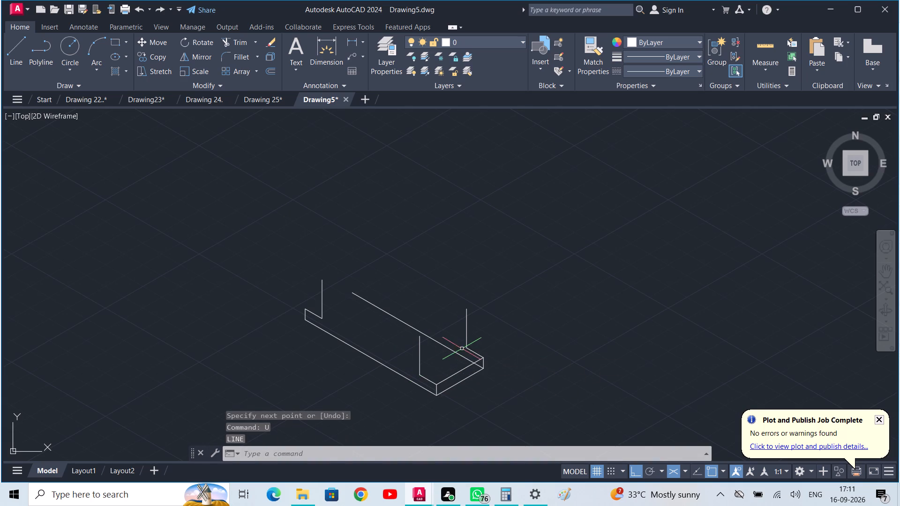
Draw a line at 30° from the foot of the front 18-unit vertical, extending past the copied vertical's foot.
key(l)
key(space)
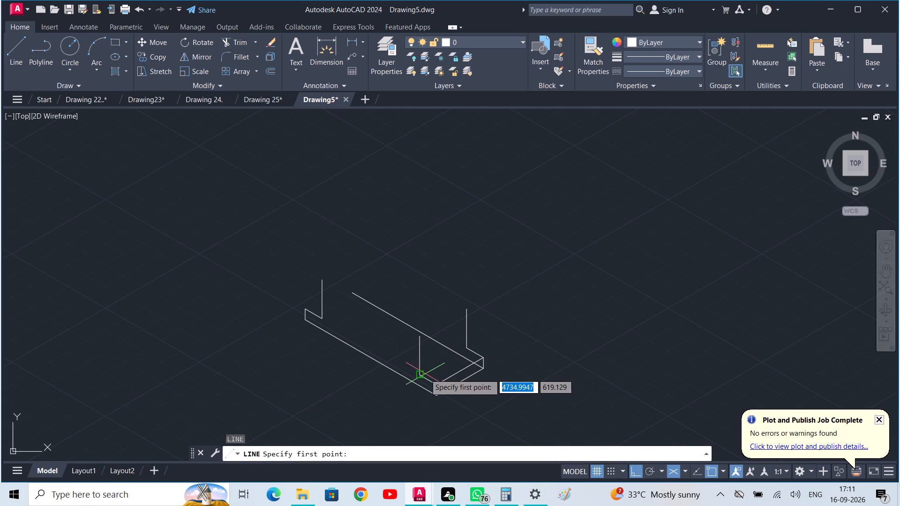
click(422, 372)
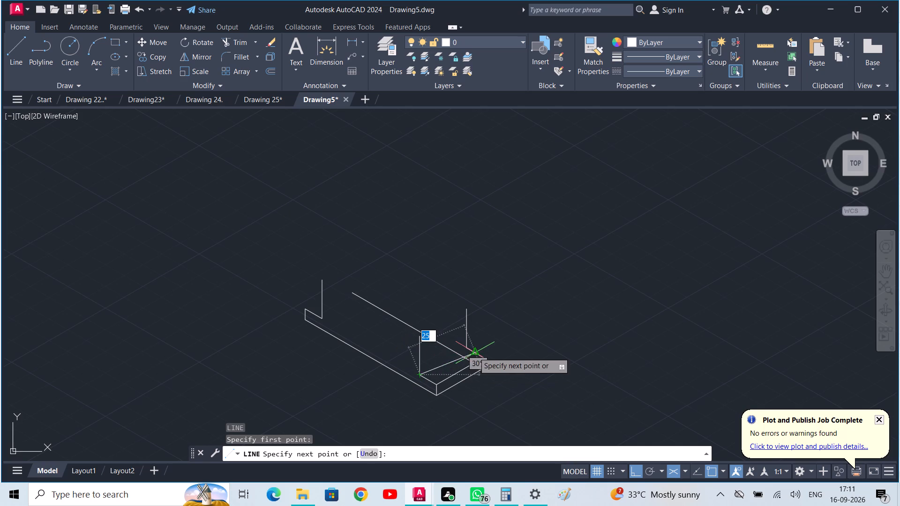
click(475, 351)
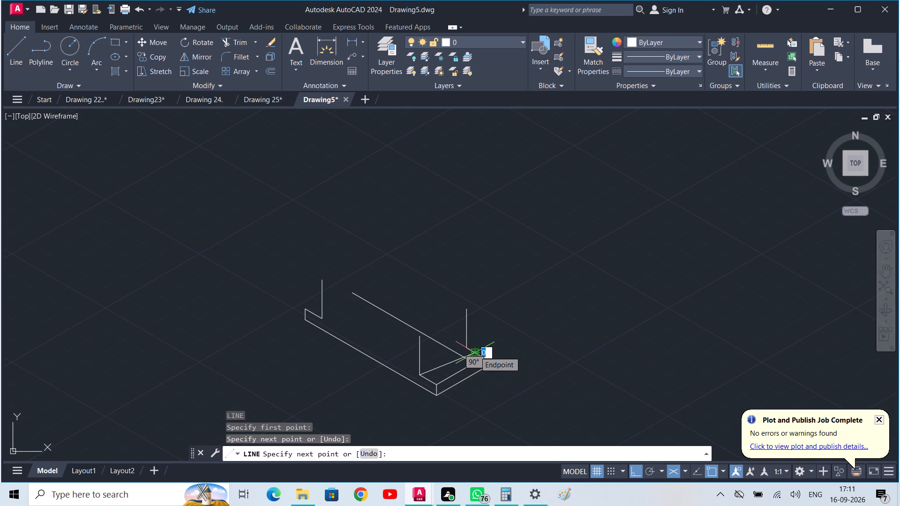
text(u)
key(space)
click(499, 326)
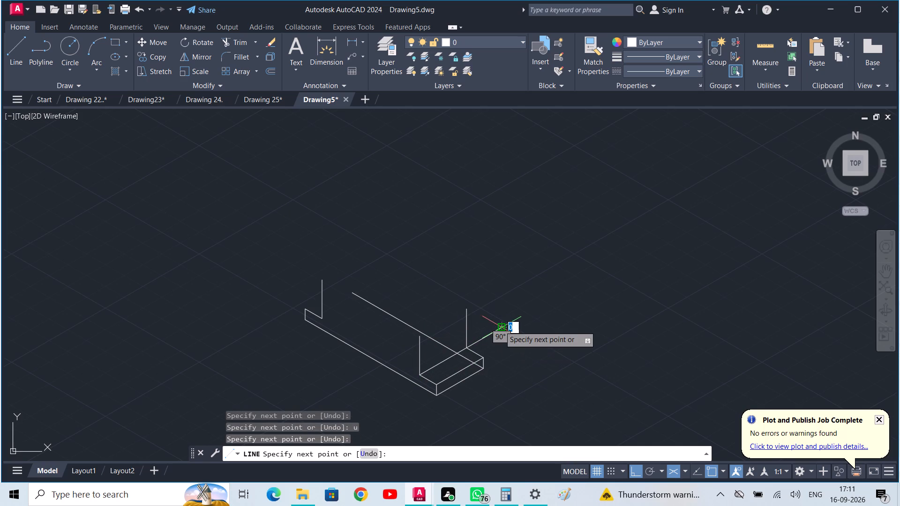
key(space)
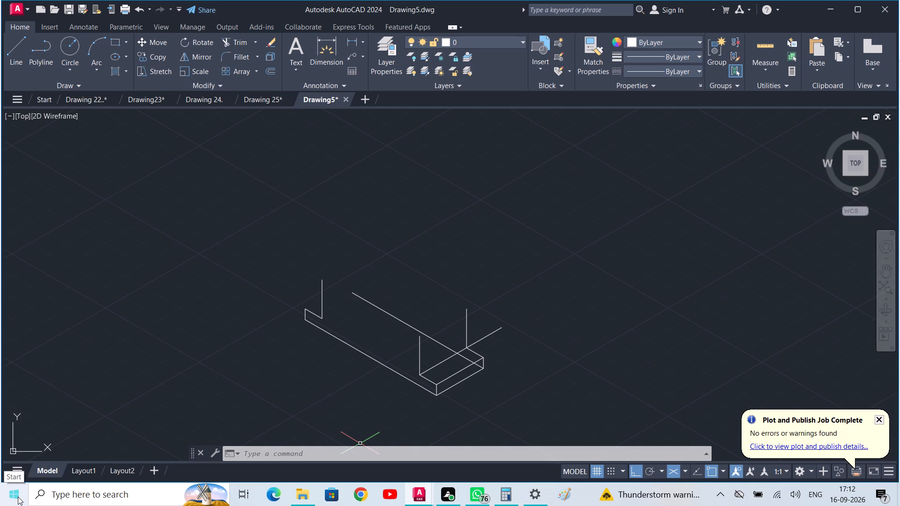
key(ctrl+shift+Escape)
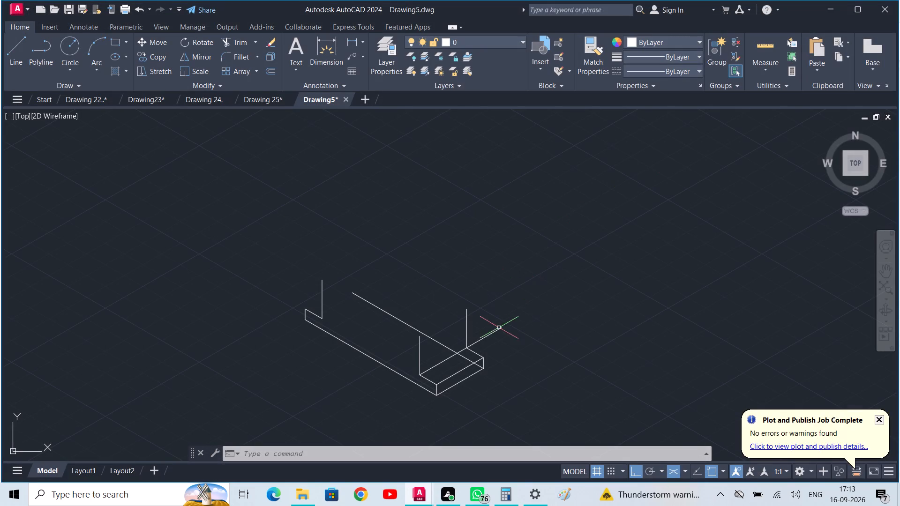
Draw a 25-unit line at 30° from the top of the front 18-unit vertical to the copied vertical's top.
text(l)
key(space)
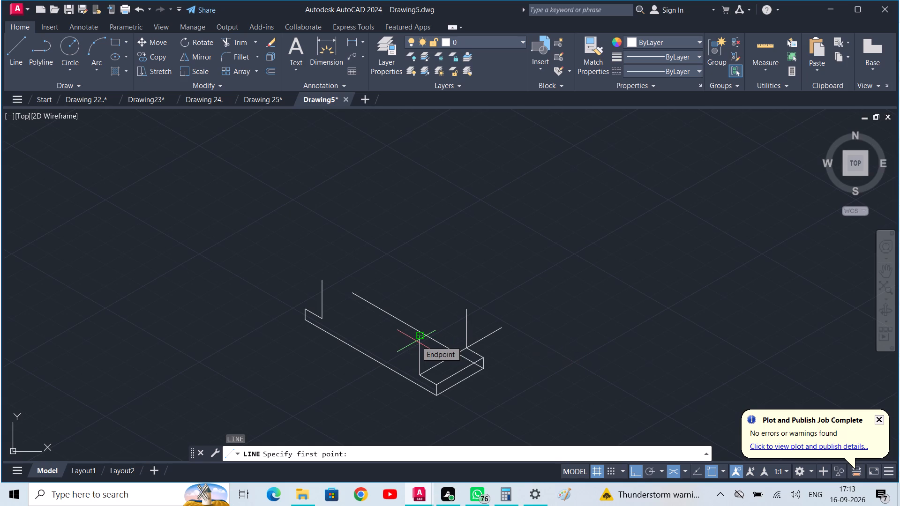
scroll(416, 341, up, 1)
click(418, 336)
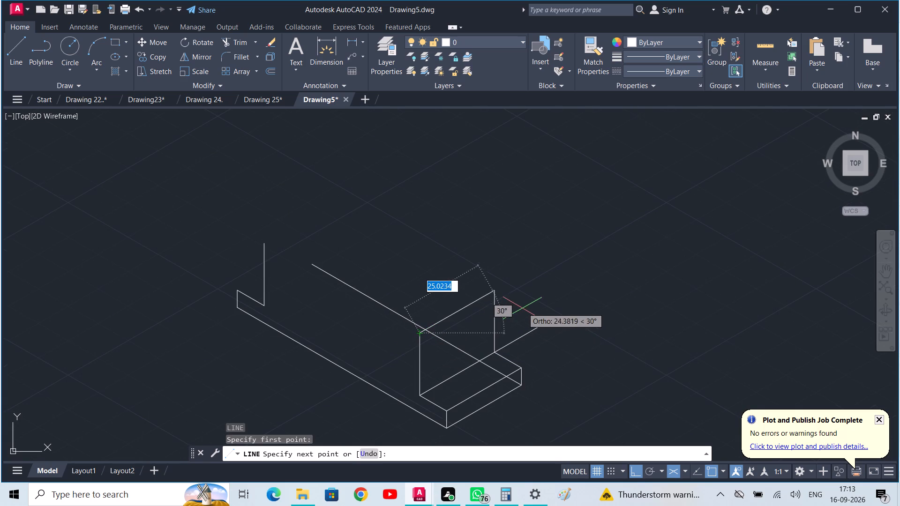
text(25)
key(Return)
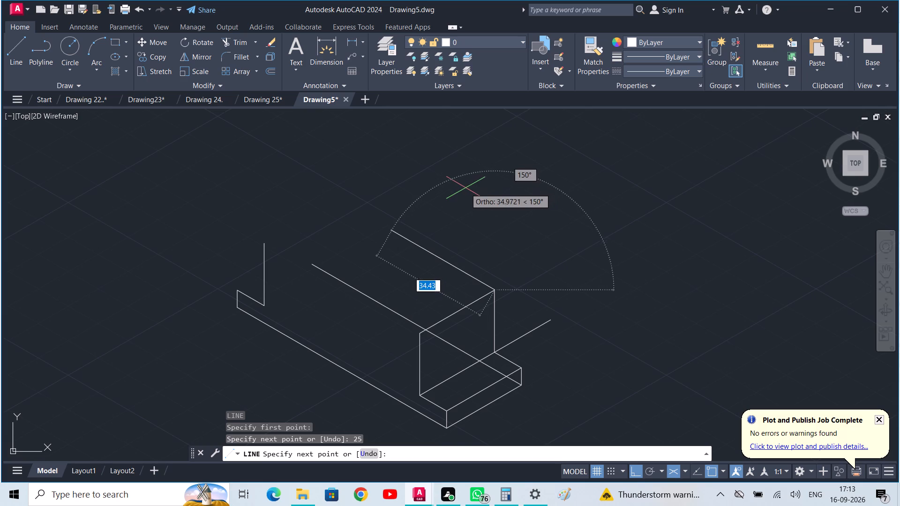
key(Escape)
key(grave)
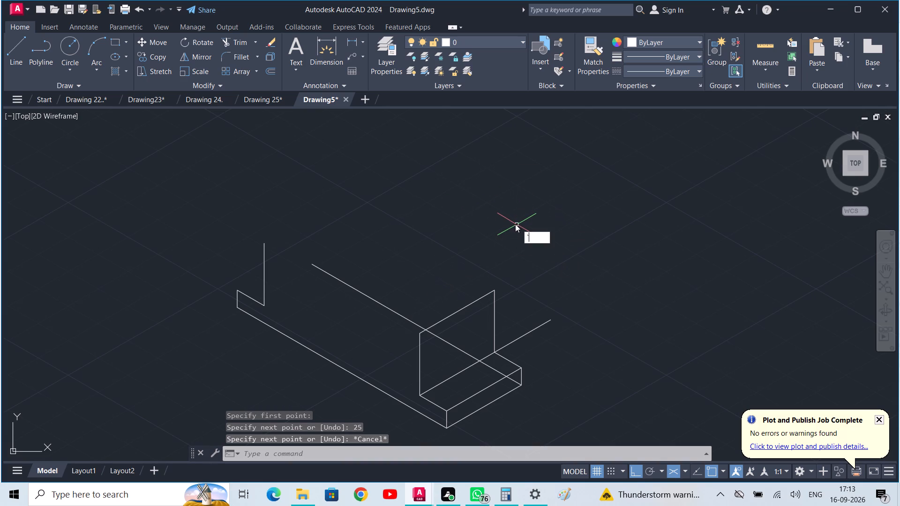
key(Escape)
key(Escape)
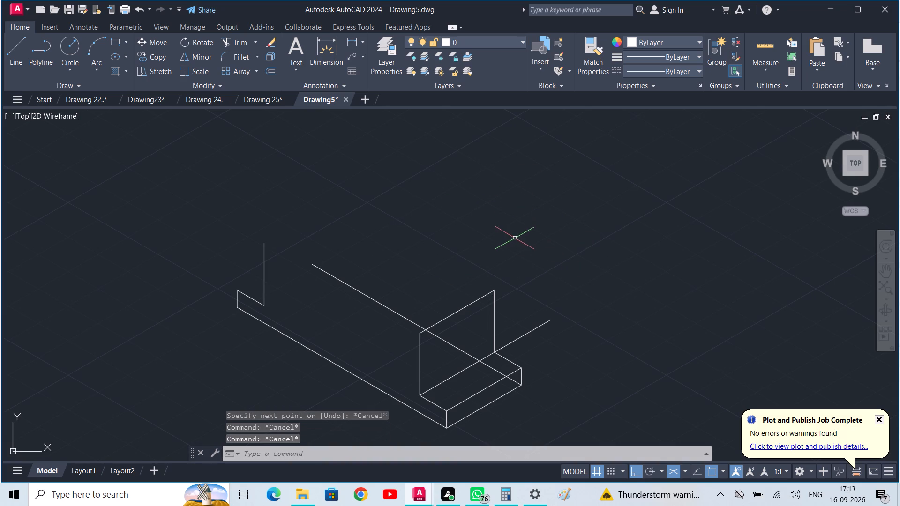
Delete the original 70-unit front base line.
middle_drag(516, 238, 537, 159)
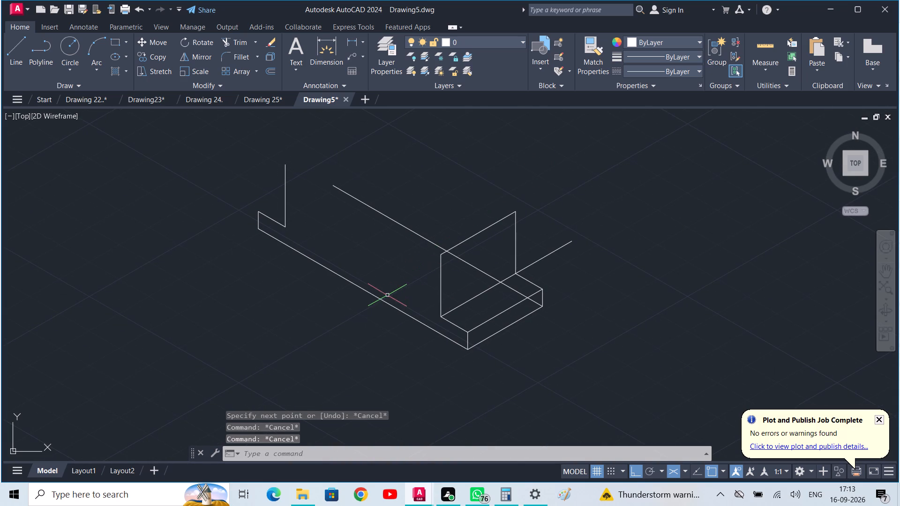
click(384, 303)
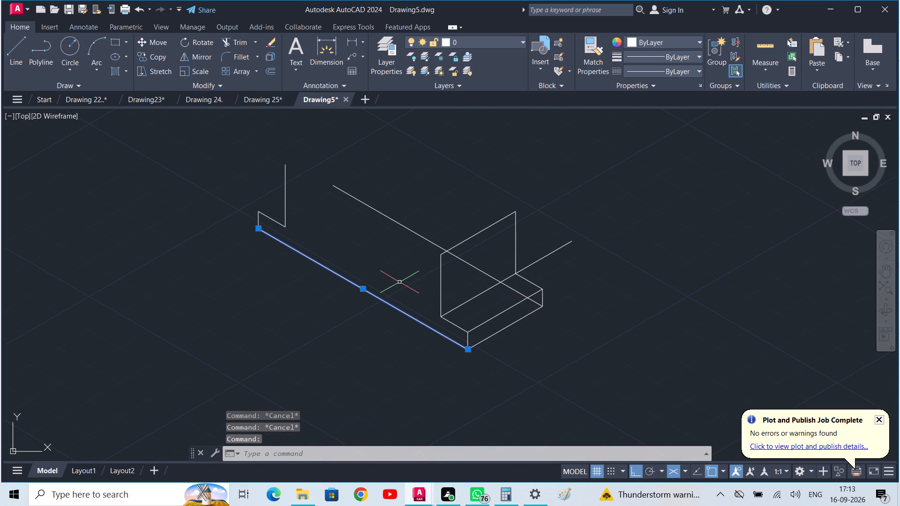
key(Delete)
key(period)
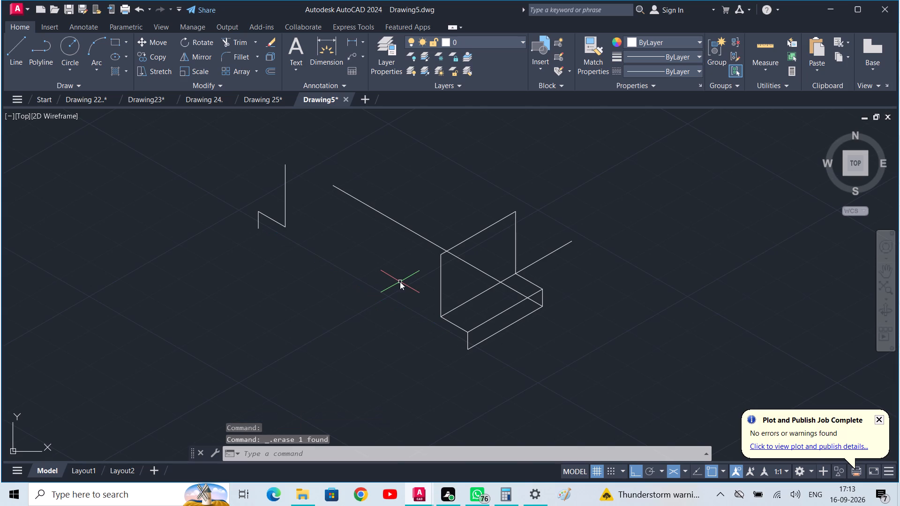
key(Escape)
Draw a 30-unit line at 330° from the bottom of the 5-unit vertical at the profile's far upper end.
key(l)
key(space)
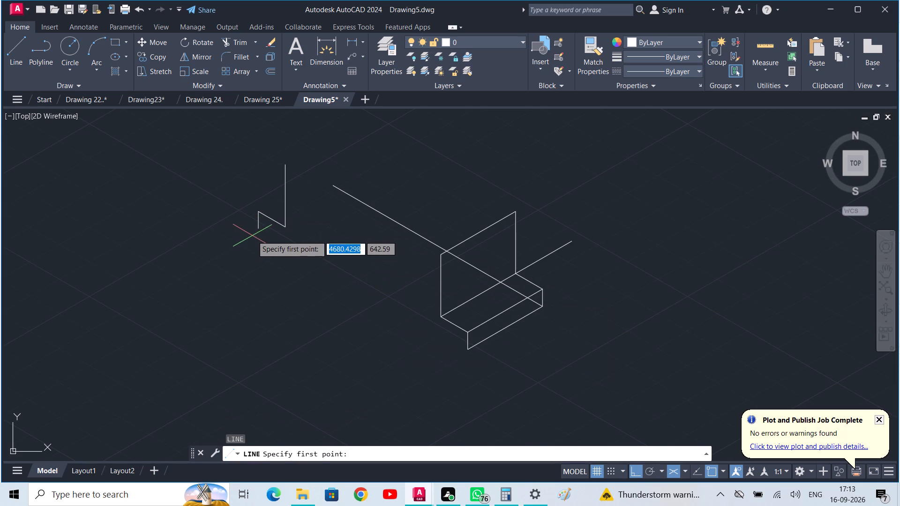
scroll(257, 231, up, 1)
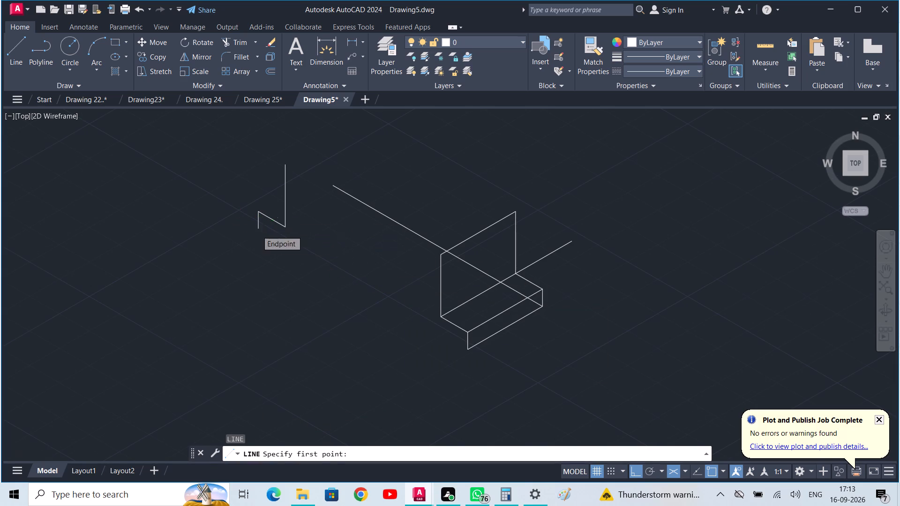
scroll(257, 231, up, 1)
click(257, 226)
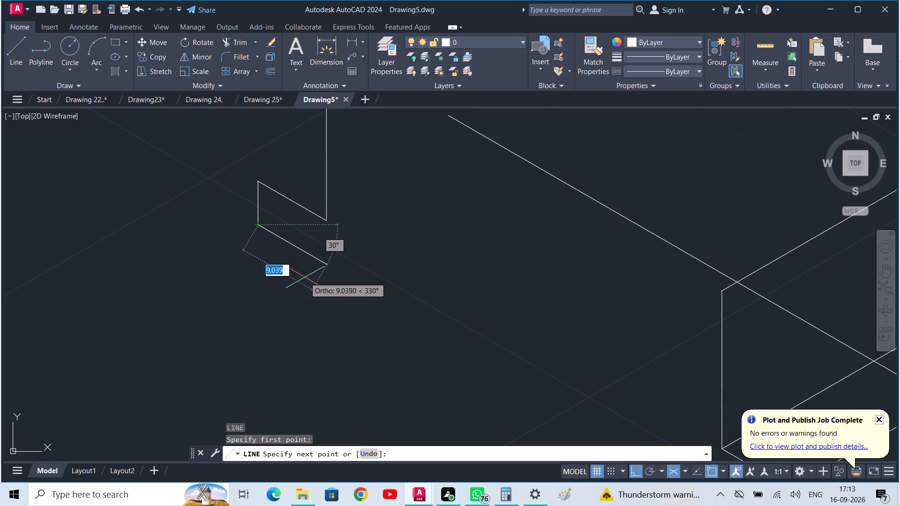
key(6)
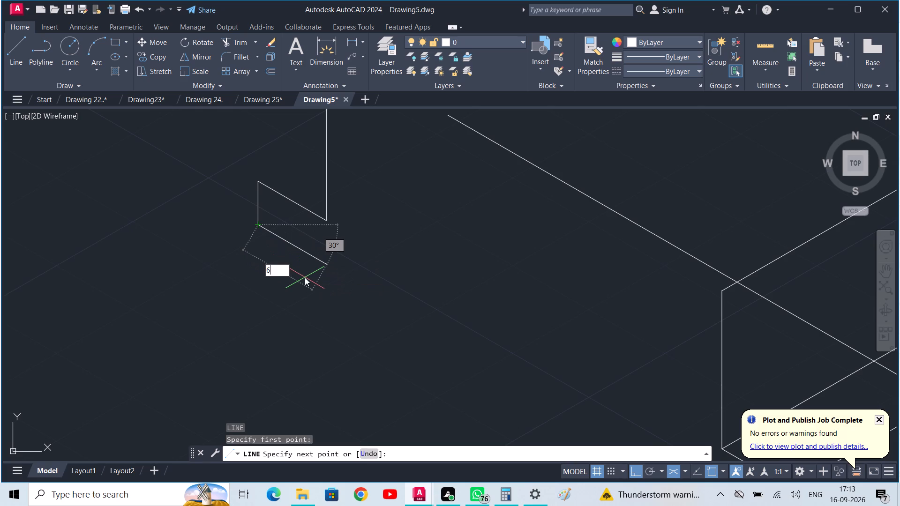
key(BackSpace)
text(30)
key(Return)
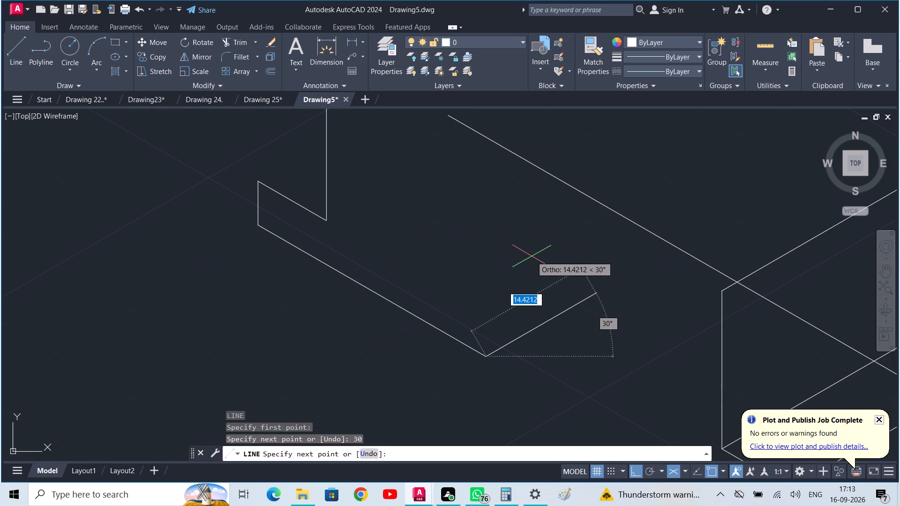
Continue the base line with a raised notch: 2 units up, 10 units at 330°, and 2 units down.
key(F5)
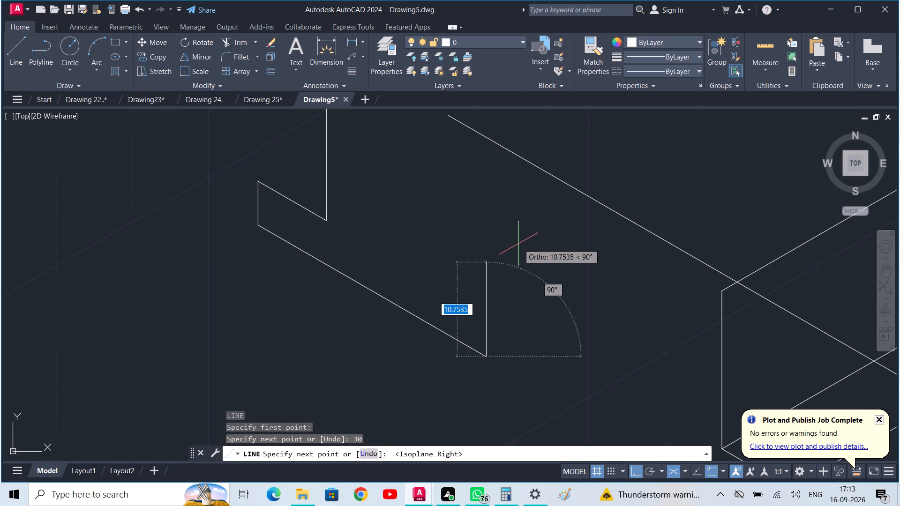
key(1)
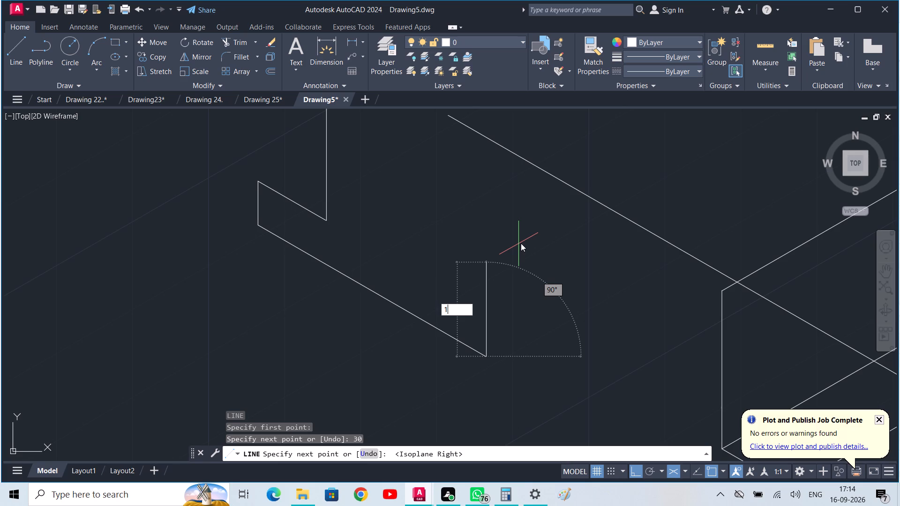
key(BackSpace)
key(2)
key(Return)
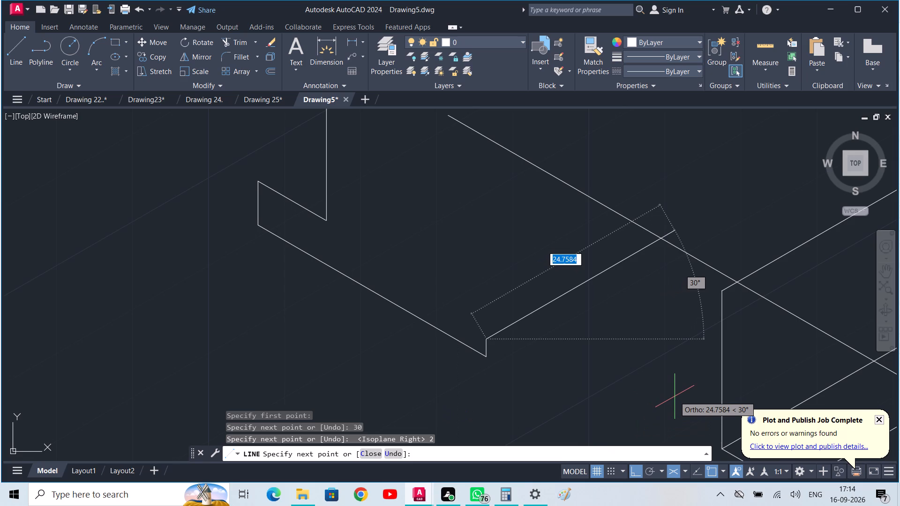
key(F5)
text(10)
key(Return)
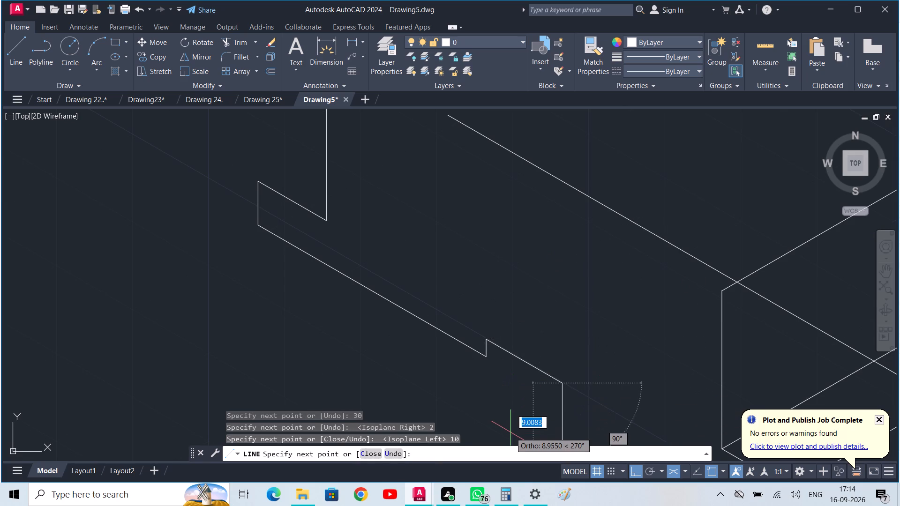
key(2)
key(Return)
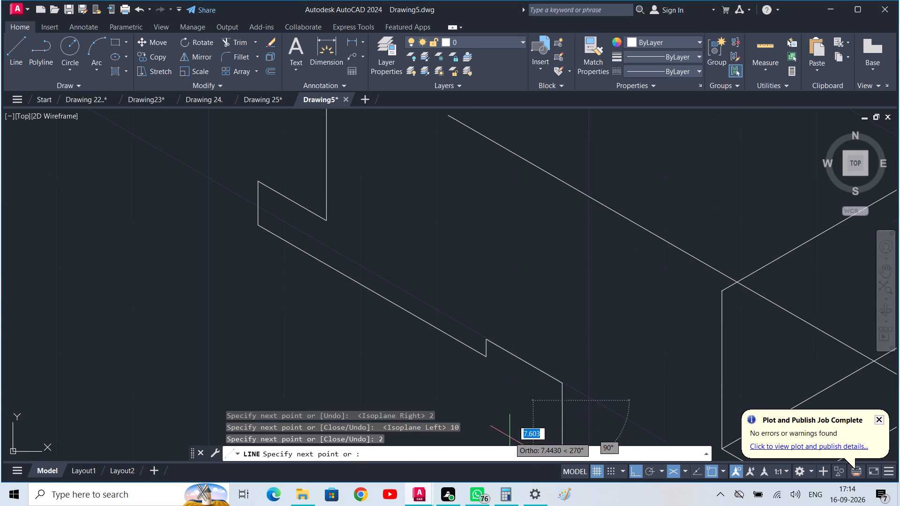
Finish the base line with a 30-unit segment at 330° to the foot of the front 5-unit vertical.
middle_drag(590, 364, 574, 210)
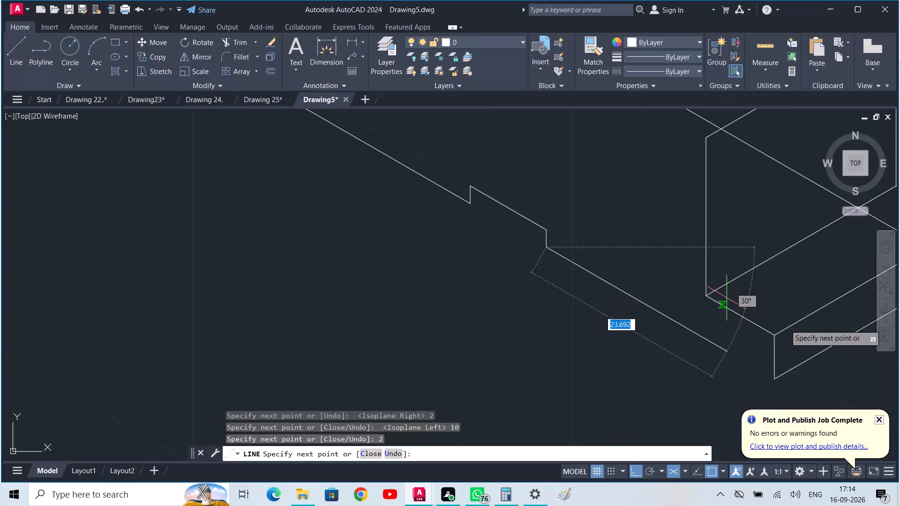
click(774, 378)
key(Escape)
Draw a line at 330° from the top of the far 18-unit vertical to slightly past the front vertical's top.
scroll(757, 371, down, 1)
scroll(624, 326, down, 1)
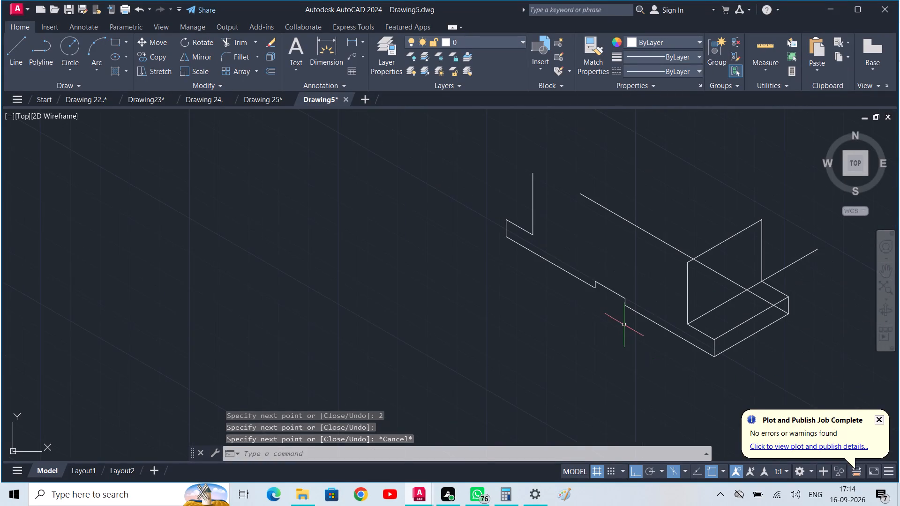
middle_drag(624, 325, 611, 345)
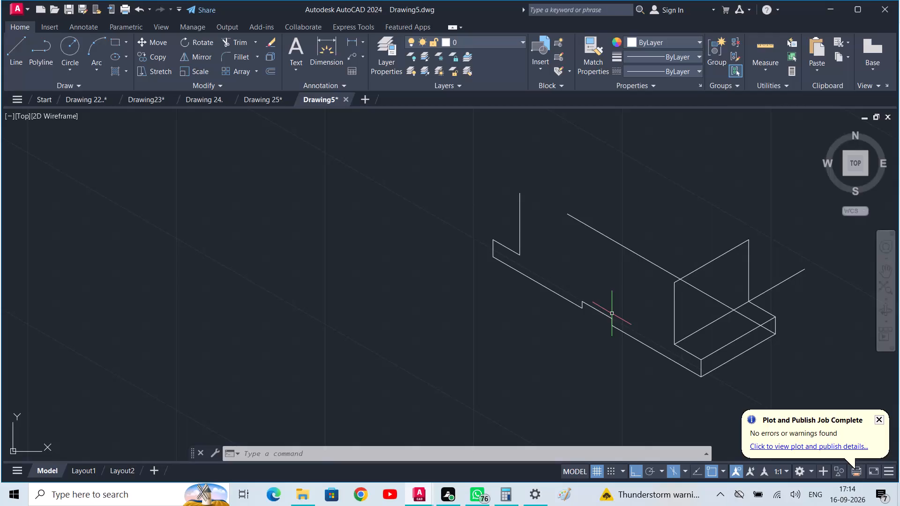
text(l)
key(space)
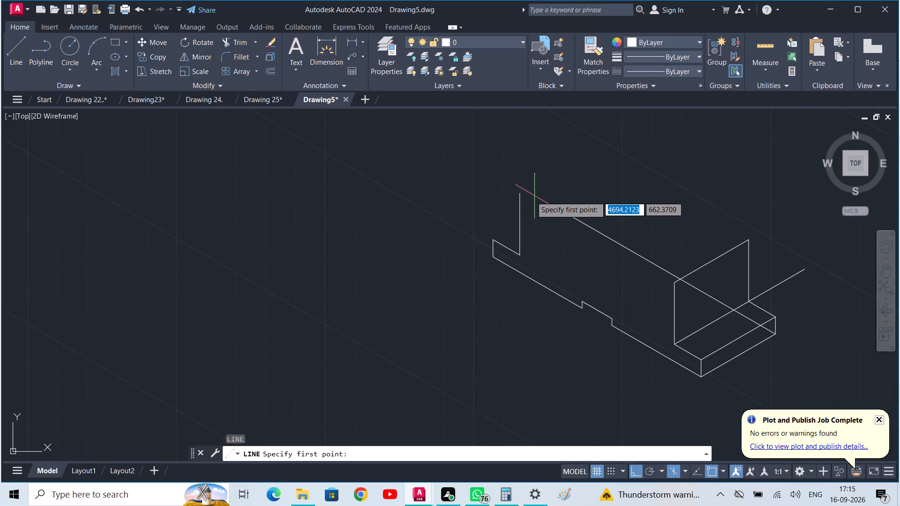
click(517, 195)
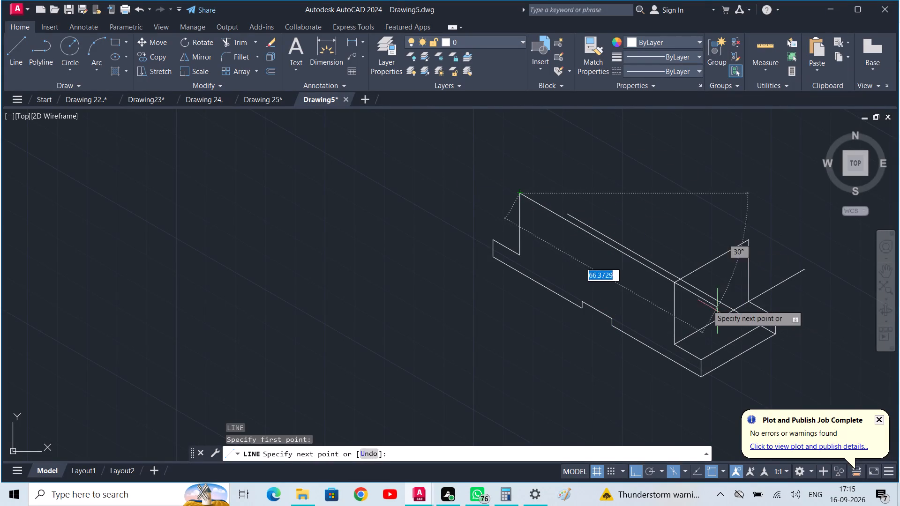
scroll(675, 284, up, 3)
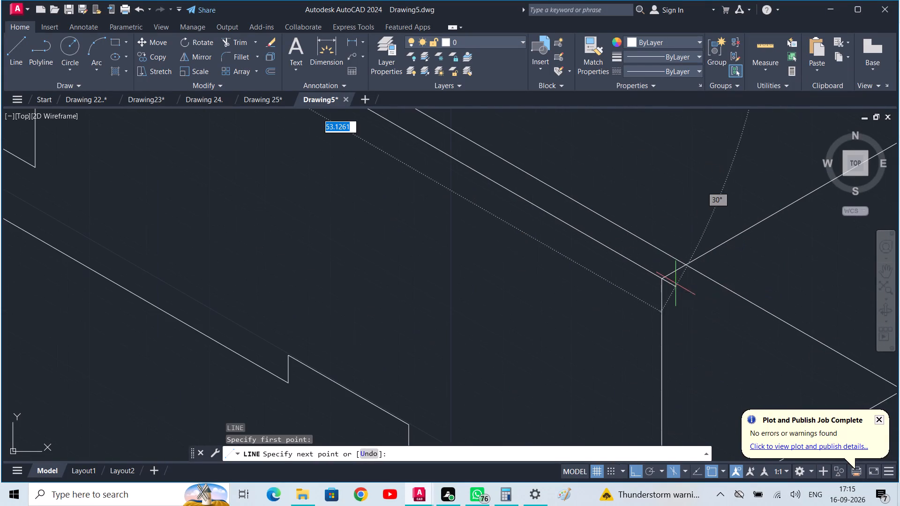
click(689, 299)
key(Escape)
Trim the new top edge's overshoot past the front corner and the stray parallel 330° line crossing the block.
text(tr)
key(space)
click(681, 290)
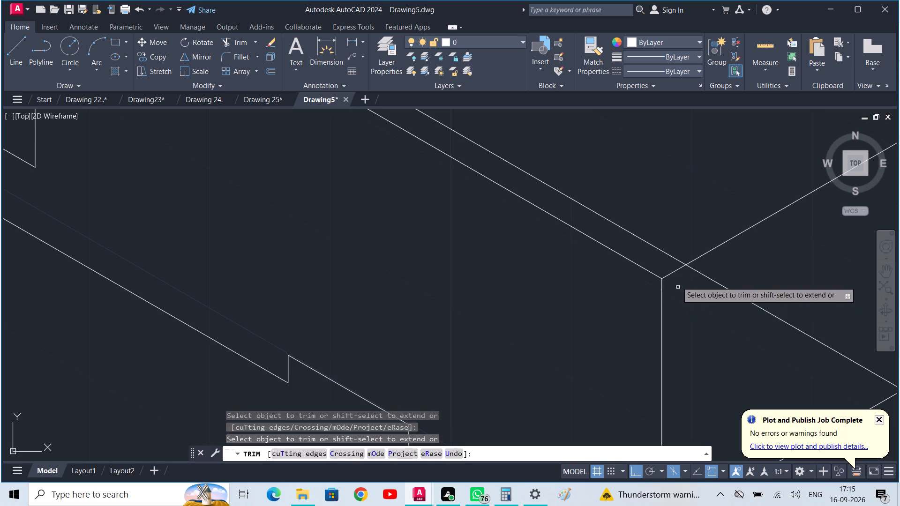
click(657, 249)
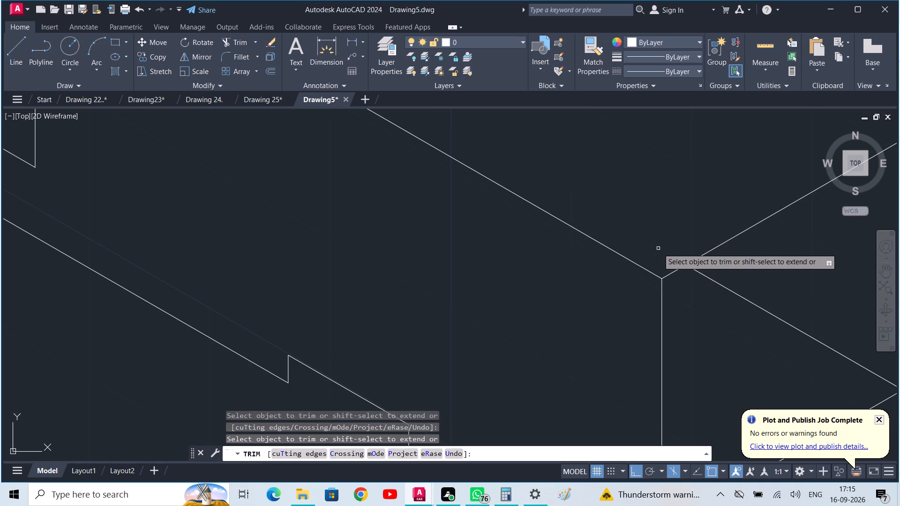
scroll(809, 312, down, 2)
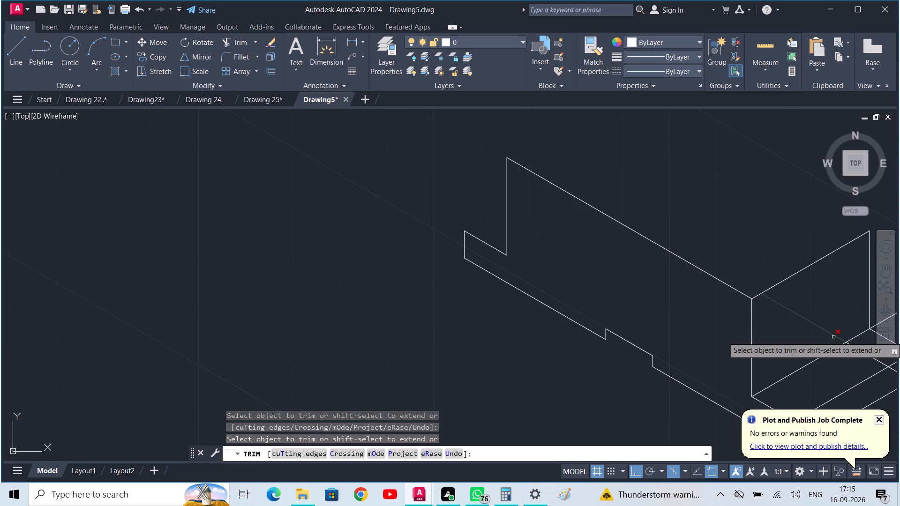
scroll(832, 336, down, 1)
click(822, 329)
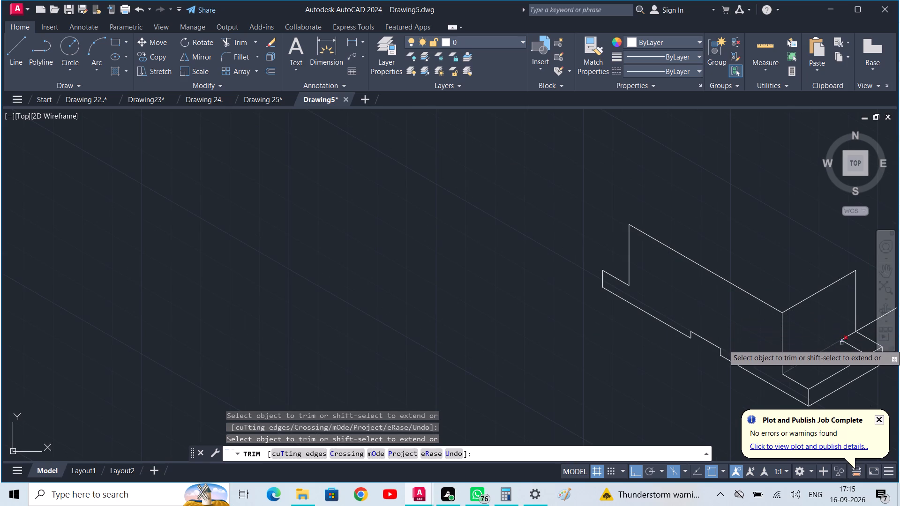
click(854, 349)
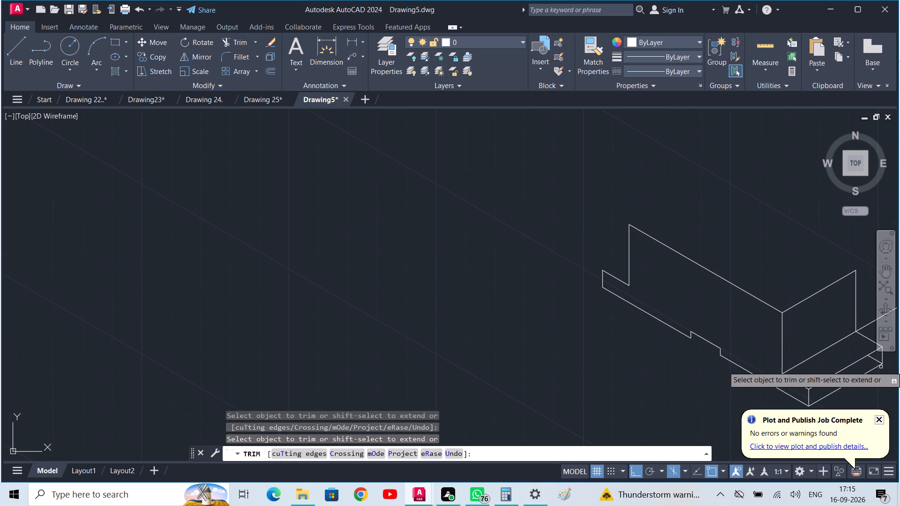
scroll(842, 388, down, 1)
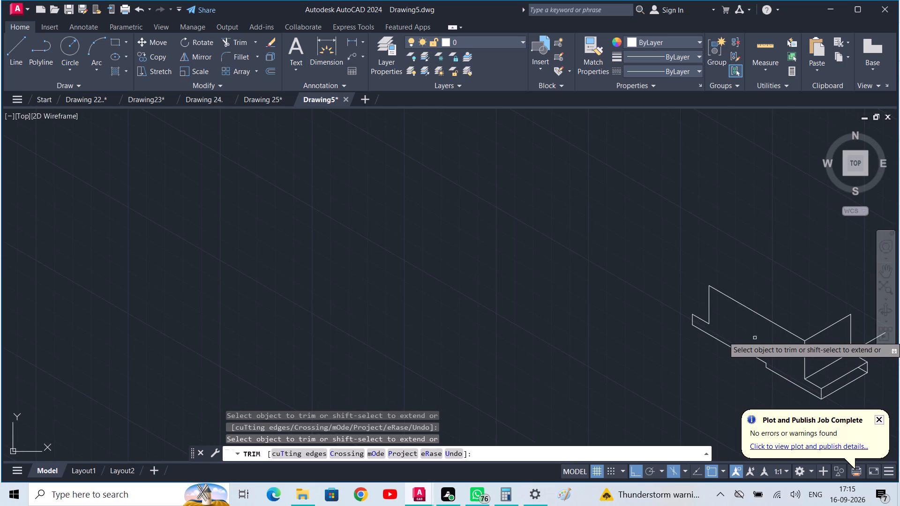
key(Escape)
Draw the top face's remaining edges: 25 units at 30° from the far vertical's top, then 52 units to the copied vertical's top.
key(l)
key(space)
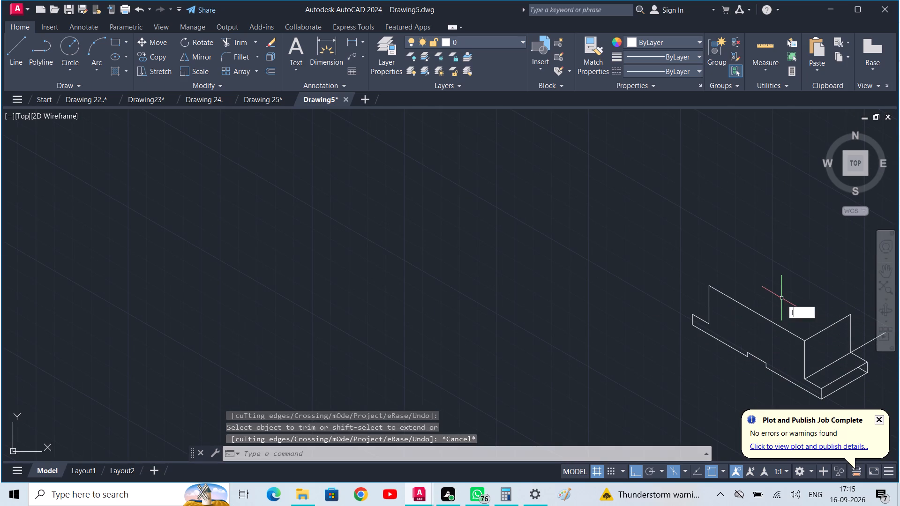
click(712, 286)
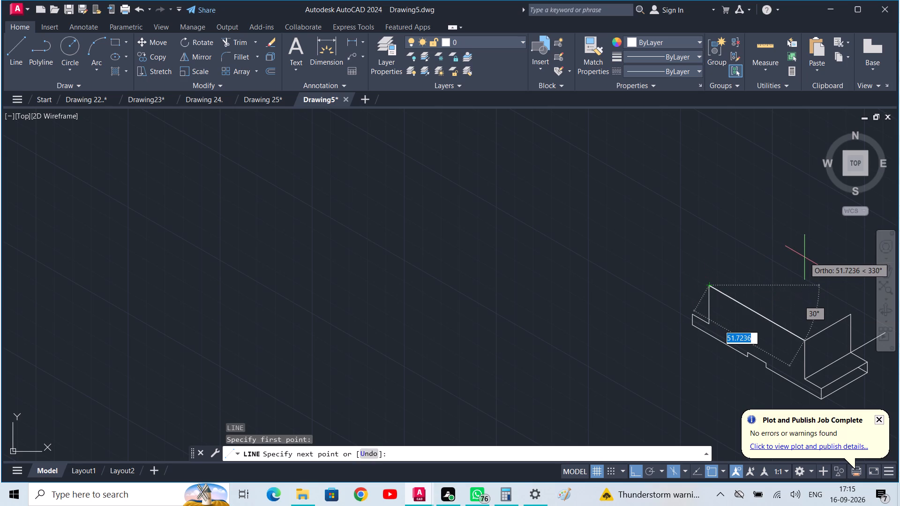
key(F5)
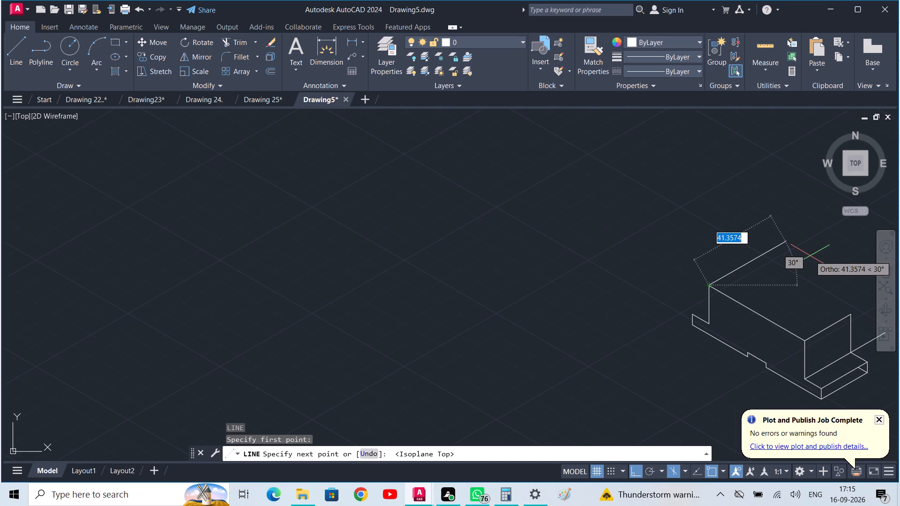
text(25)
key(Return)
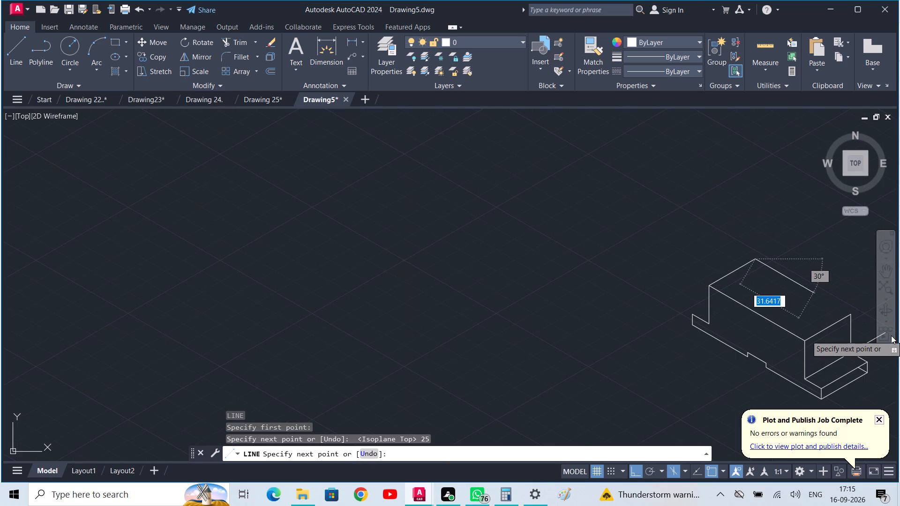
middle_drag(856, 307, 549, 226)
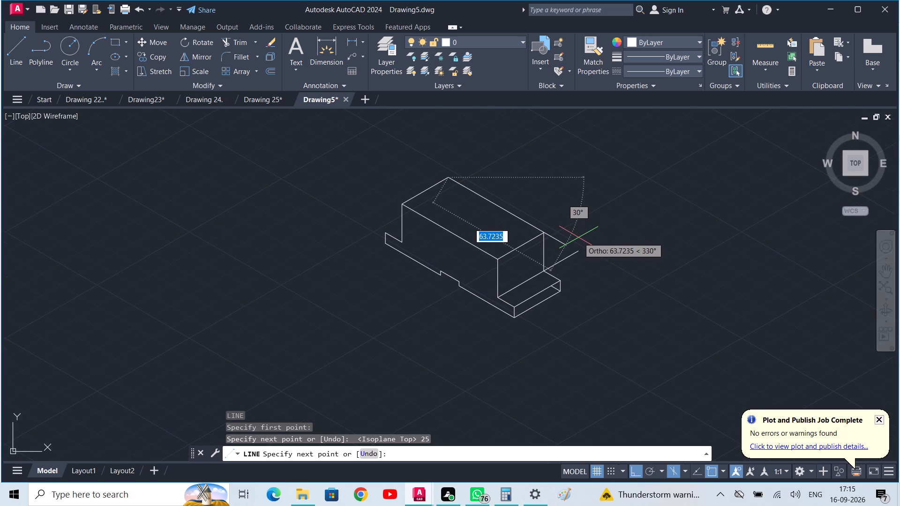
click(542, 232)
key(Escape)
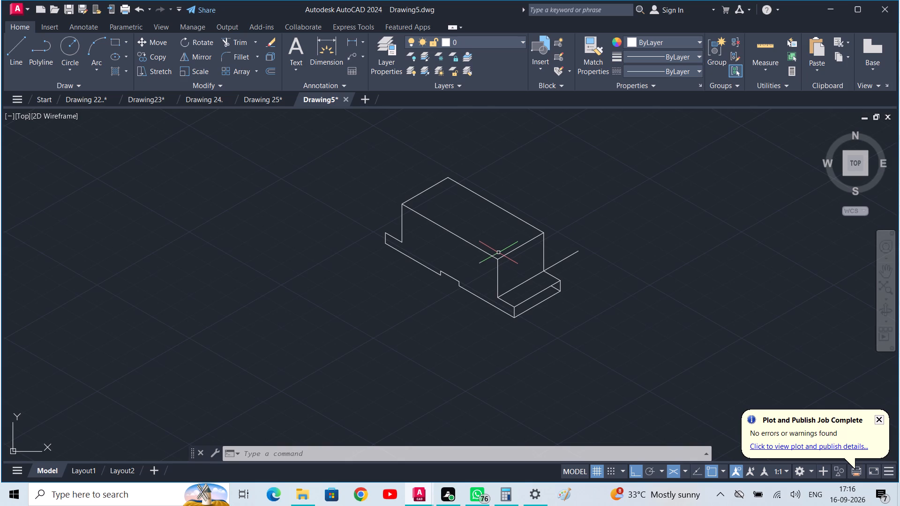
Check the top face's edge length and the spacing of its long edges with Quick measure.
click(773, 64)
click(757, 92)
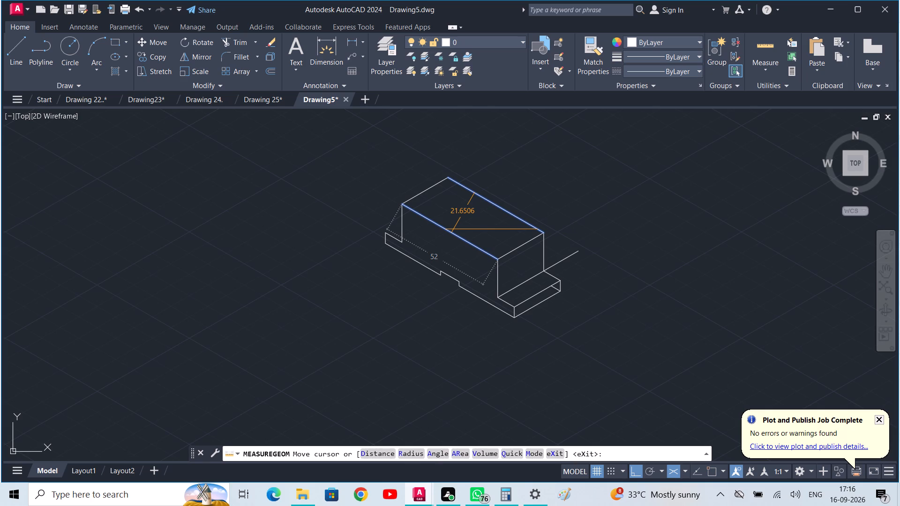
key(Escape)
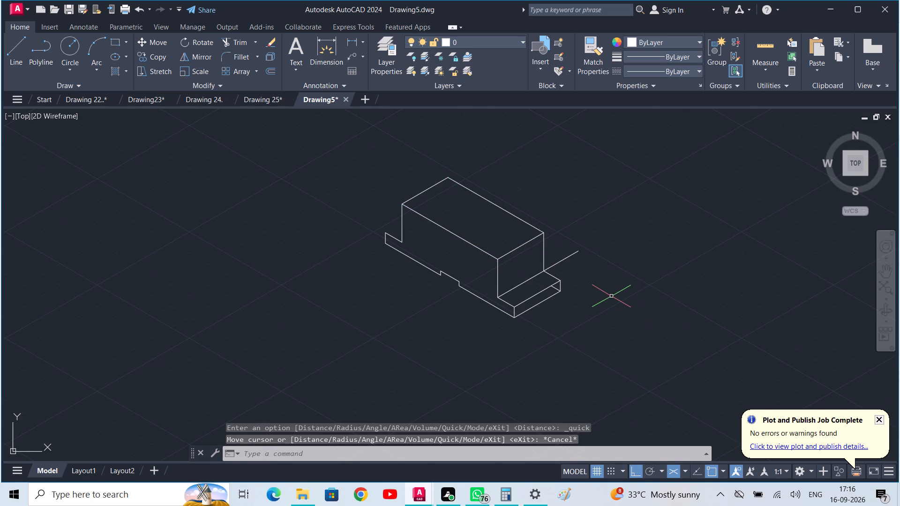
Draw a 12.5-unit line along the front top edge from its near corner, followed by a short vertical line upward.
text(l)
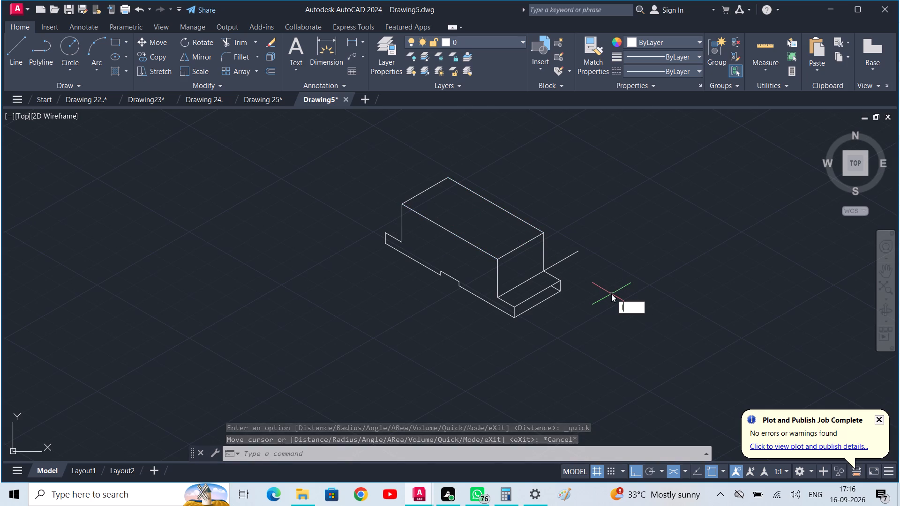
key(space)
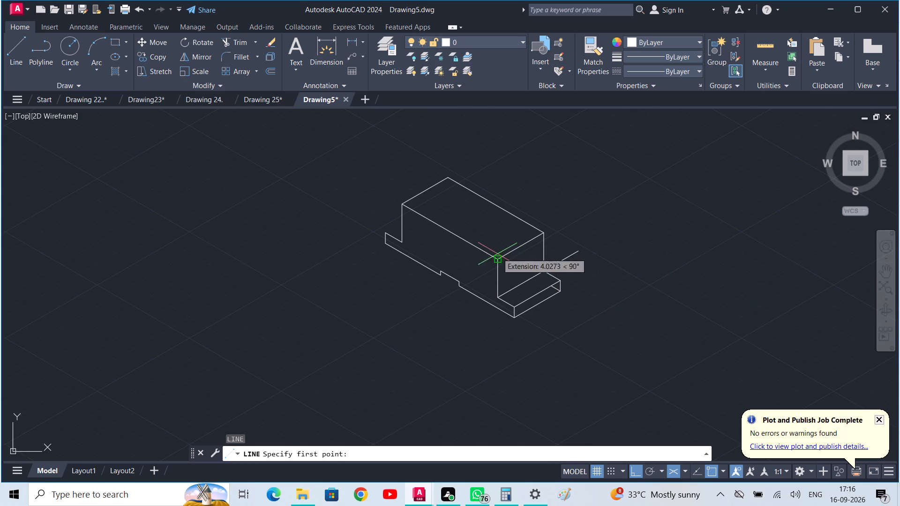
click(497, 257)
text(12.5)
key(Return)
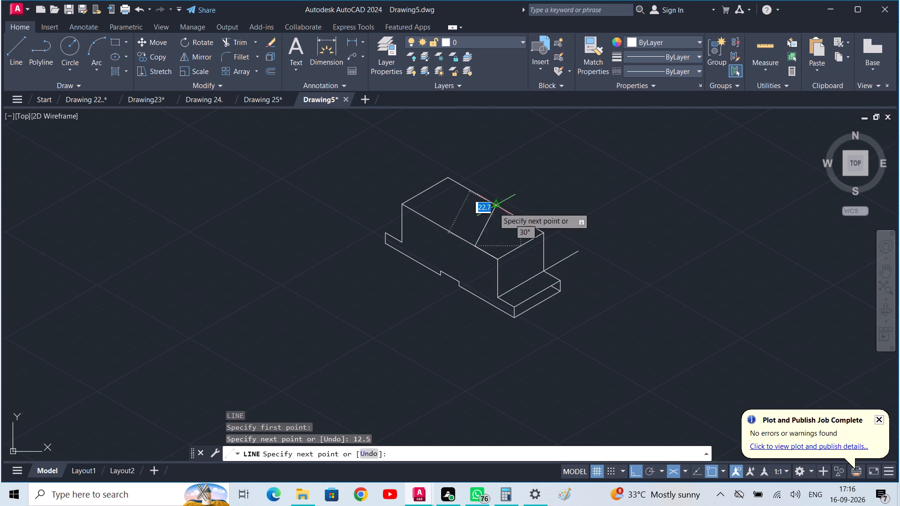
key(F5)
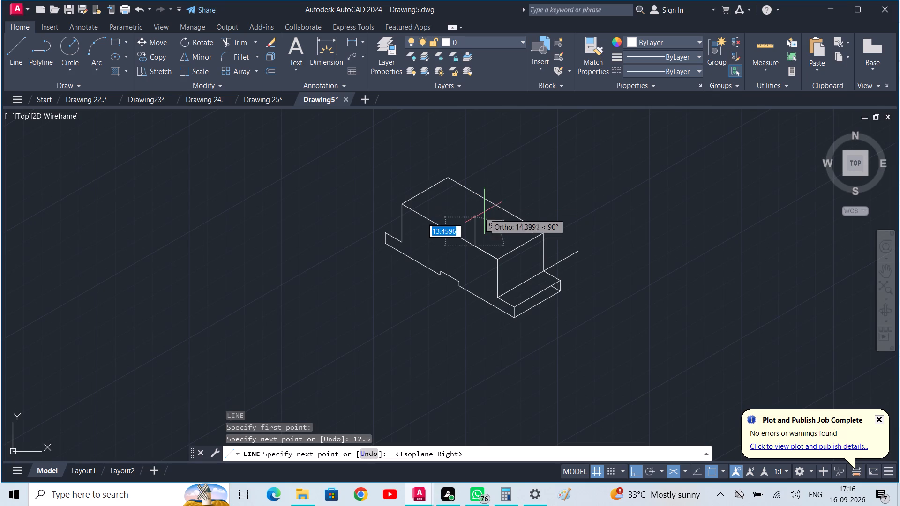
middle_drag(483, 216, 502, 209)
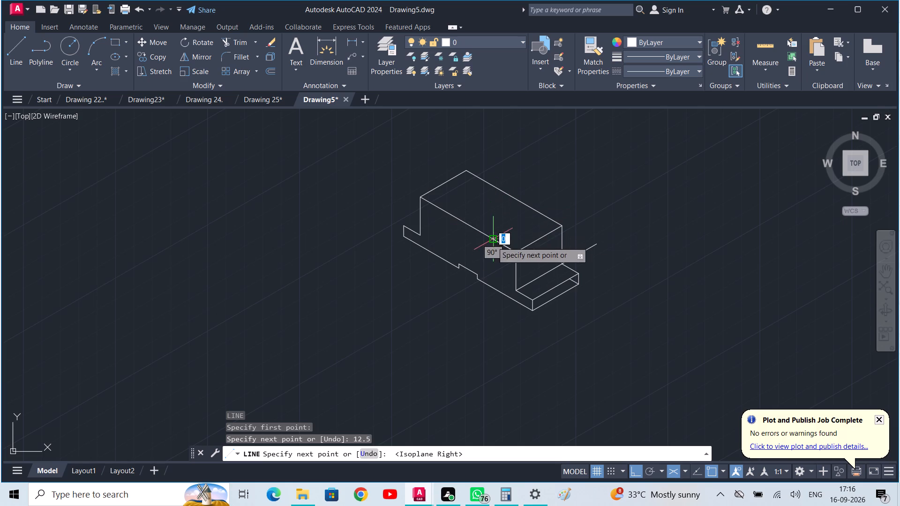
click(492, 225)
key(Escape)
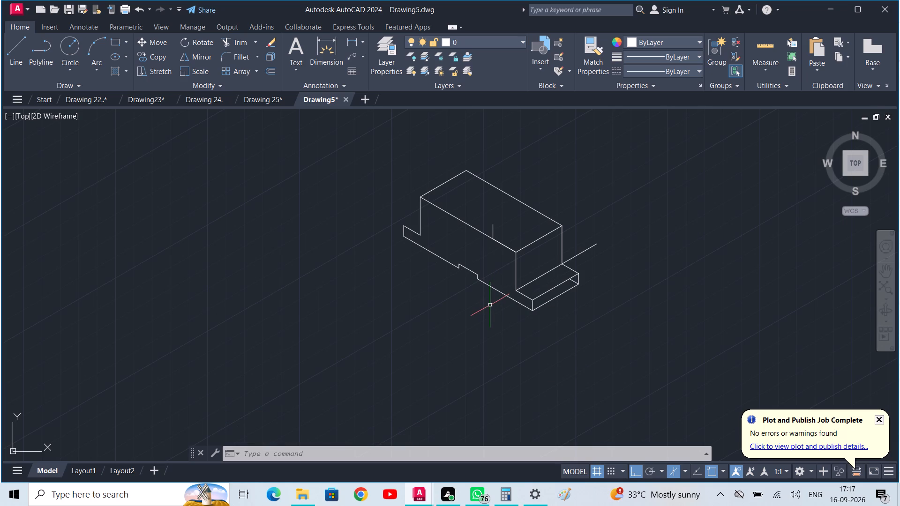
Draw a 36-unit vertical line upward from the base's front bottom edge, just beyond the notch toward the near corner.
text(l)
key(space)
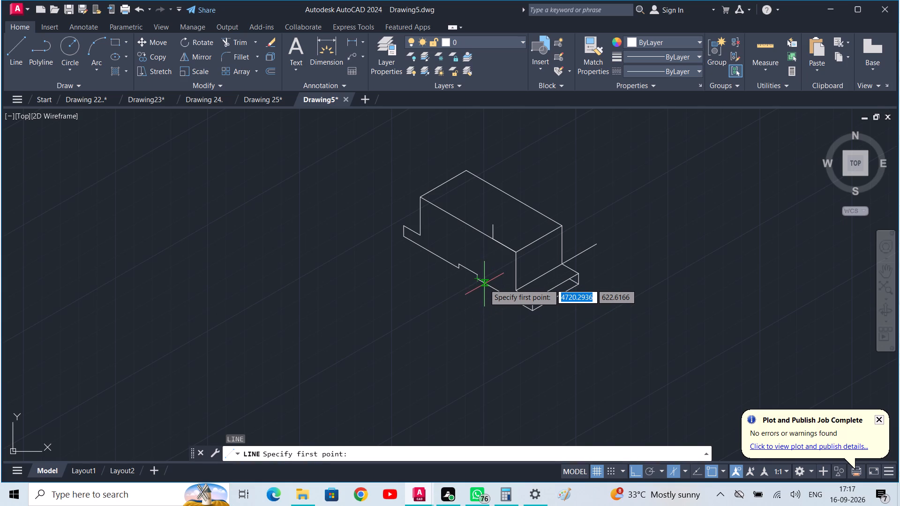
scroll(485, 284, up, 4)
click(477, 280)
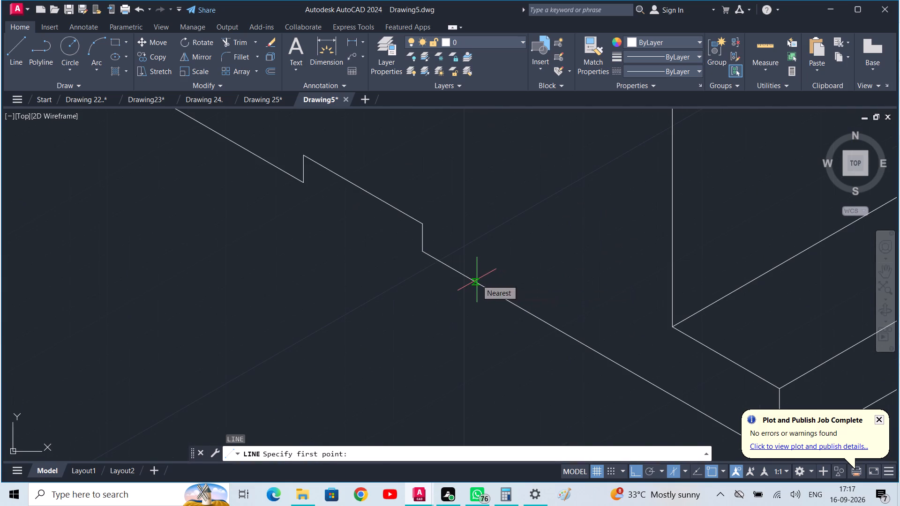
middle_drag(489, 204, 478, 261)
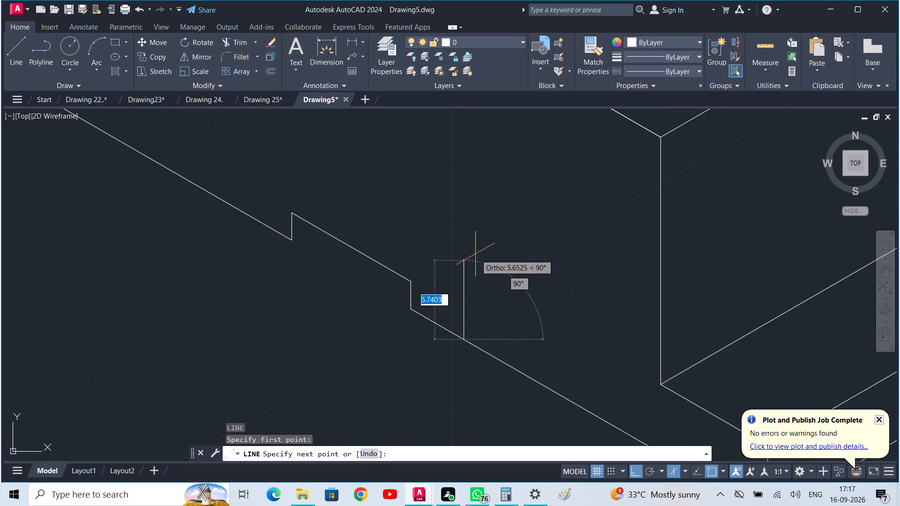
scroll(475, 251, up, 3)
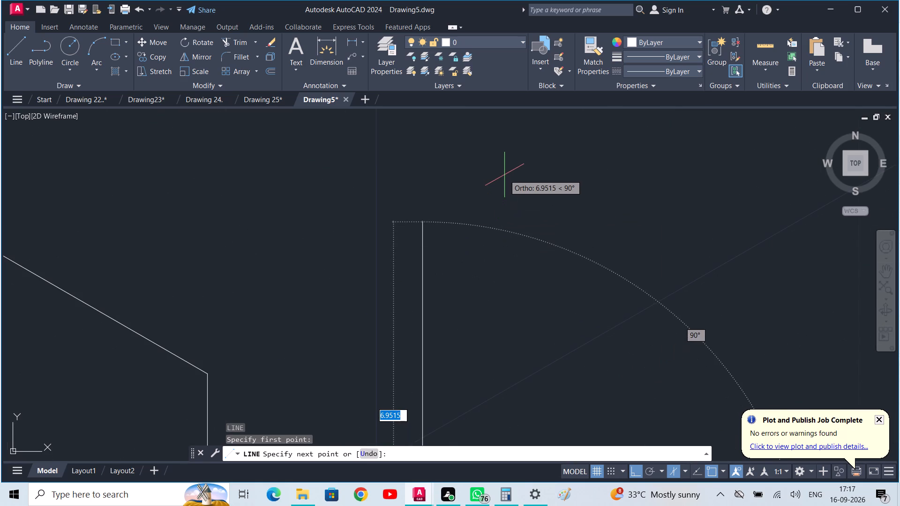
text(36)
key(Return)
scroll(504, 175, up, 1)
scroll(504, 175, down, 4)
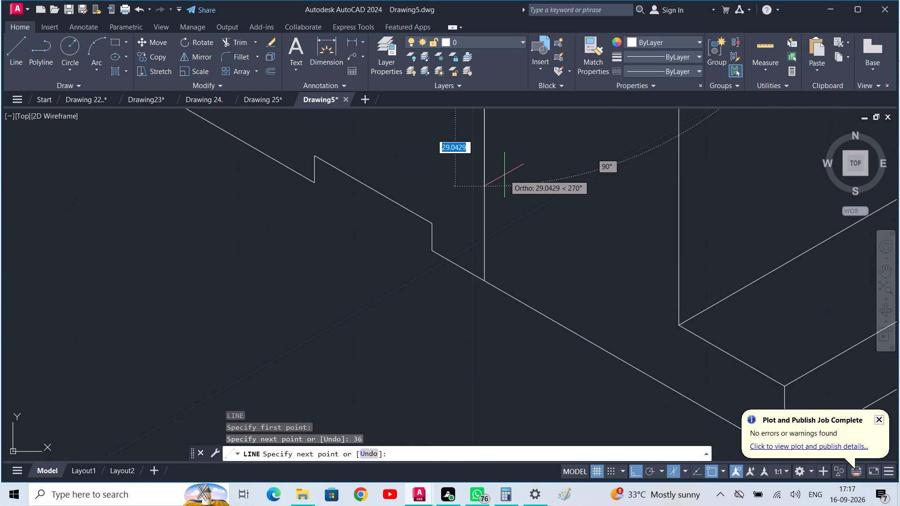
scroll(504, 175, down, 2)
middle_drag(504, 175, 473, 287)
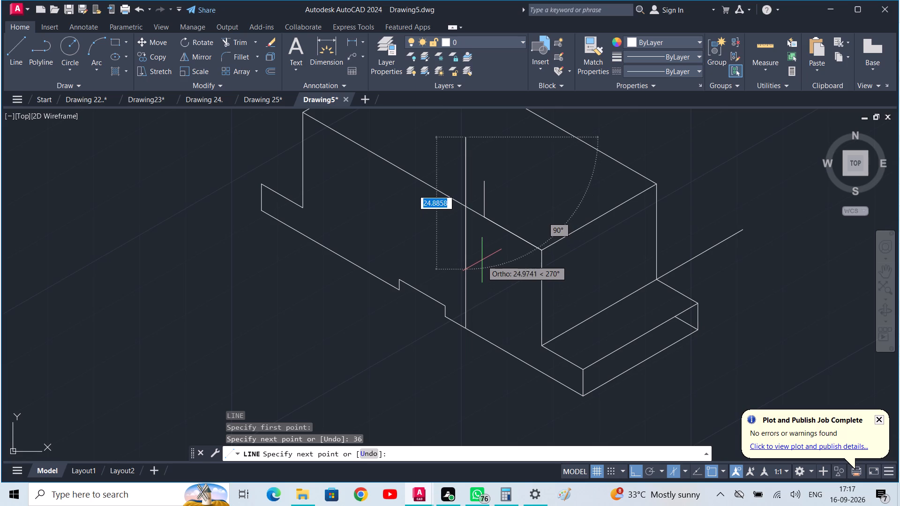
key(Escape)
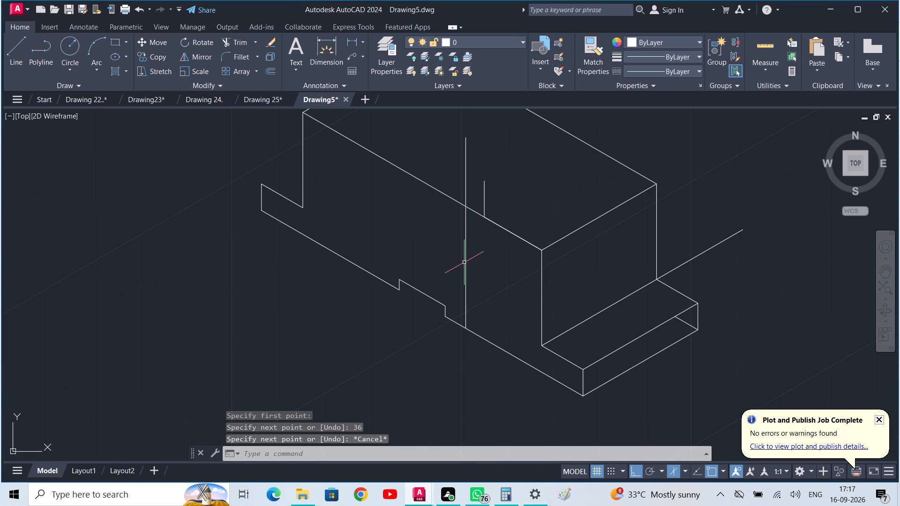
Move the 36-unit vertical along the front face so it lines up with the short vertical on the front top edge.
click(465, 262)
key(m)
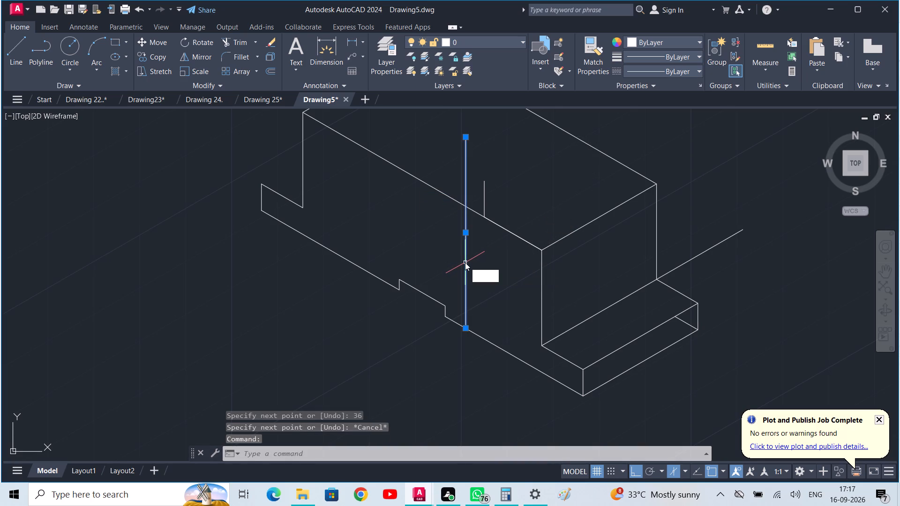
key(space)
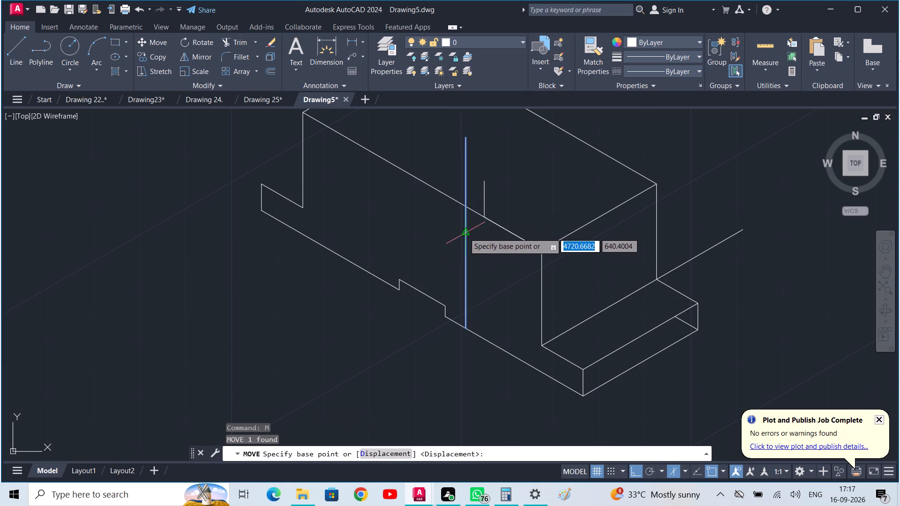
click(467, 209)
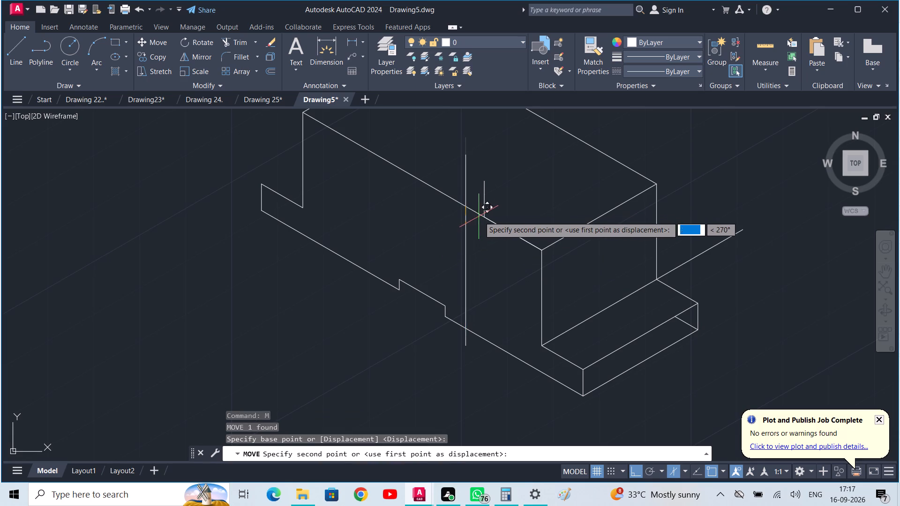
click(481, 216)
key(Escape)
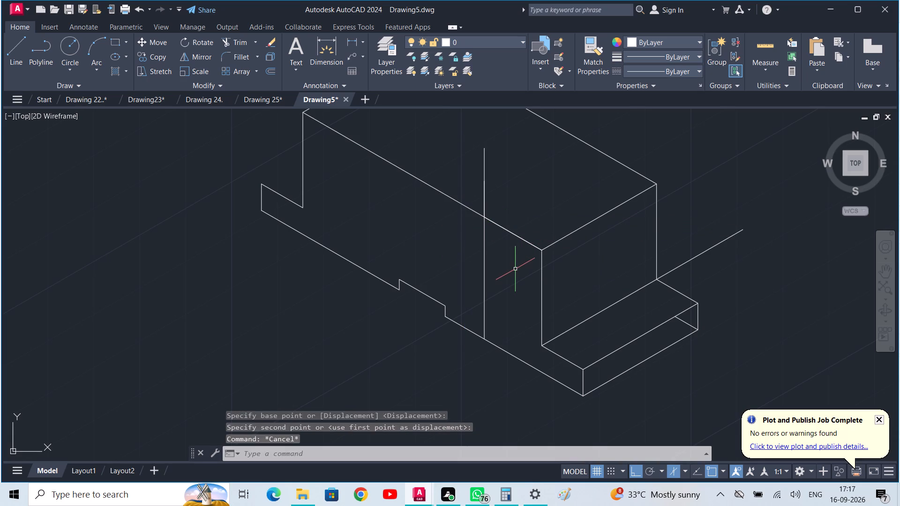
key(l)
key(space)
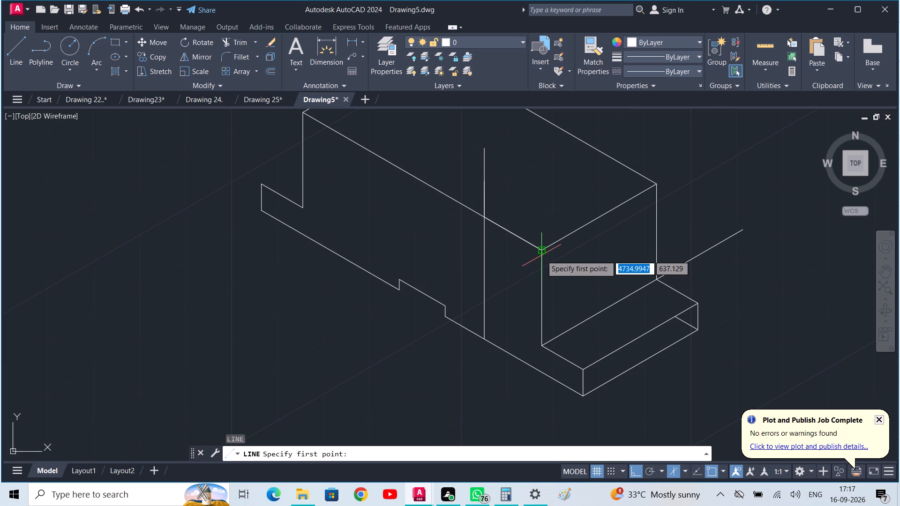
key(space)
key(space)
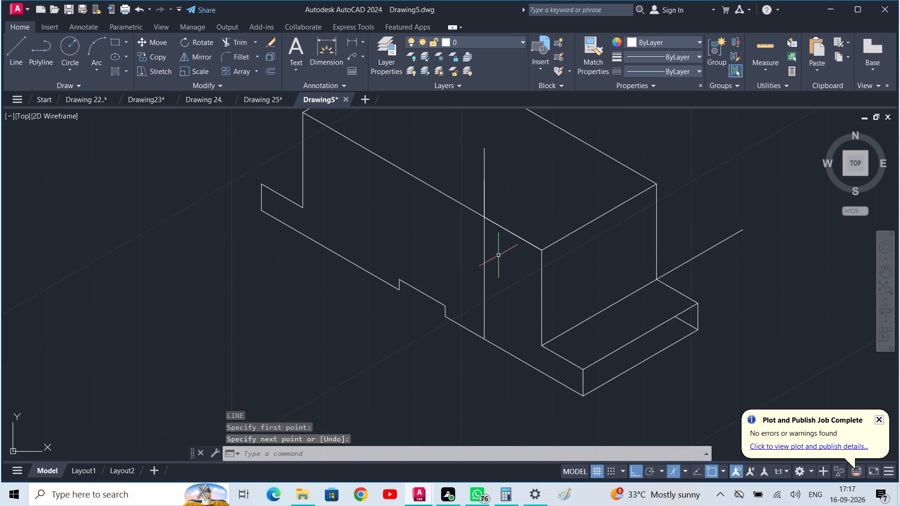
Copy the 36-unit vertical 25 units across the top face, from the front top edge to the back top edge.
click(484, 252)
key(c)
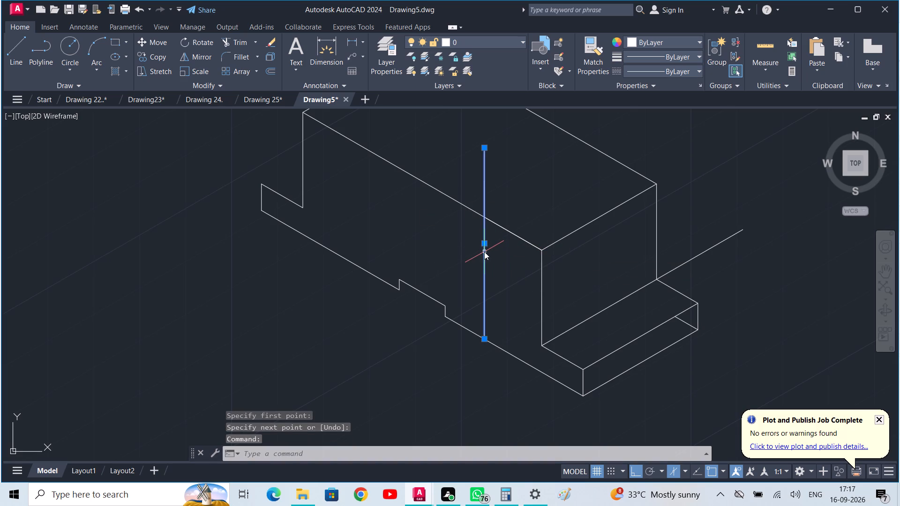
text(o)
key(space)
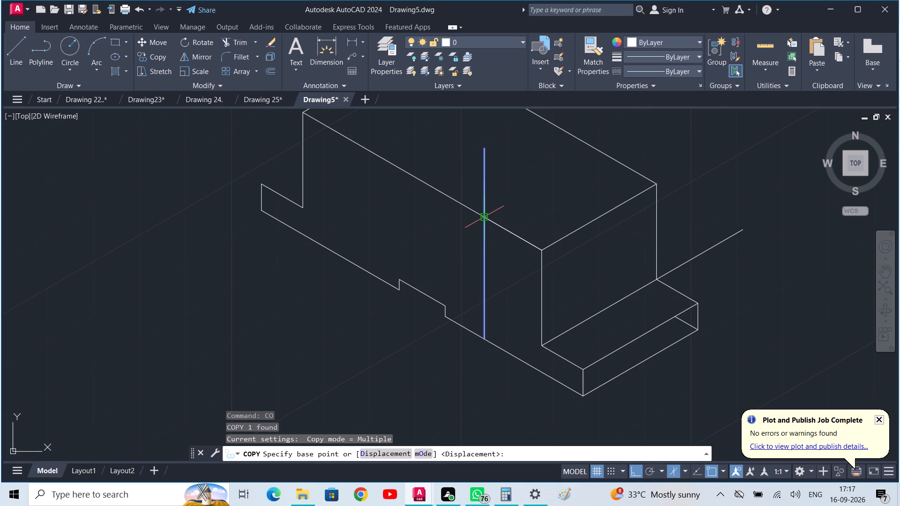
click(482, 218)
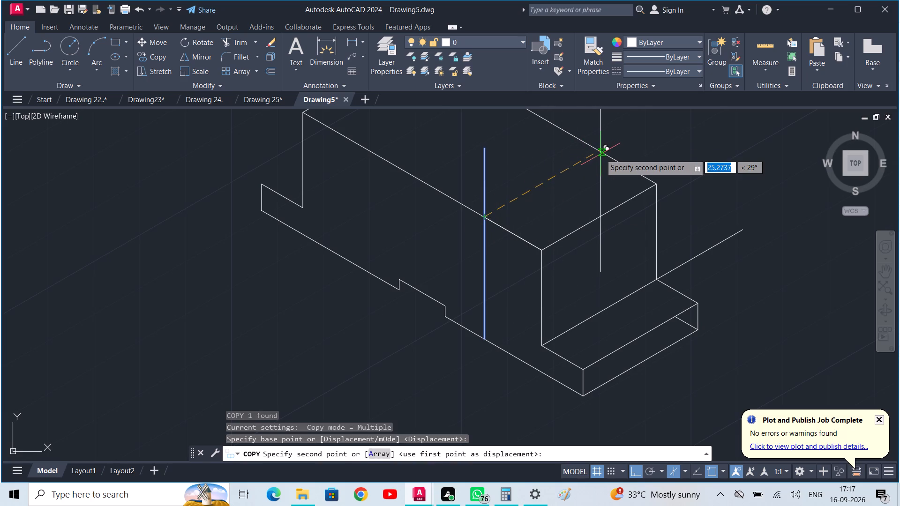
text(25)
key(Return)
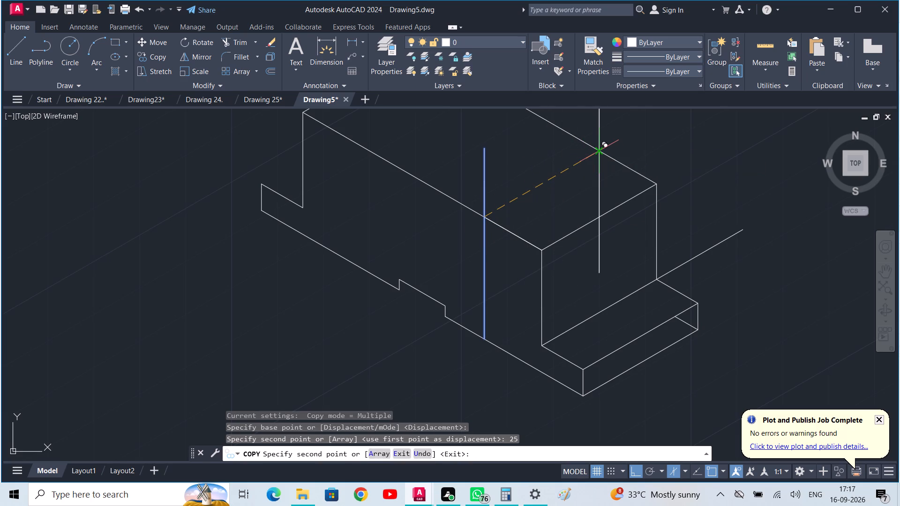
key(Escape)
Trim the copied vertical's portions below the back top edge, leaving only the part standing above the block.
text(r)
key(space)
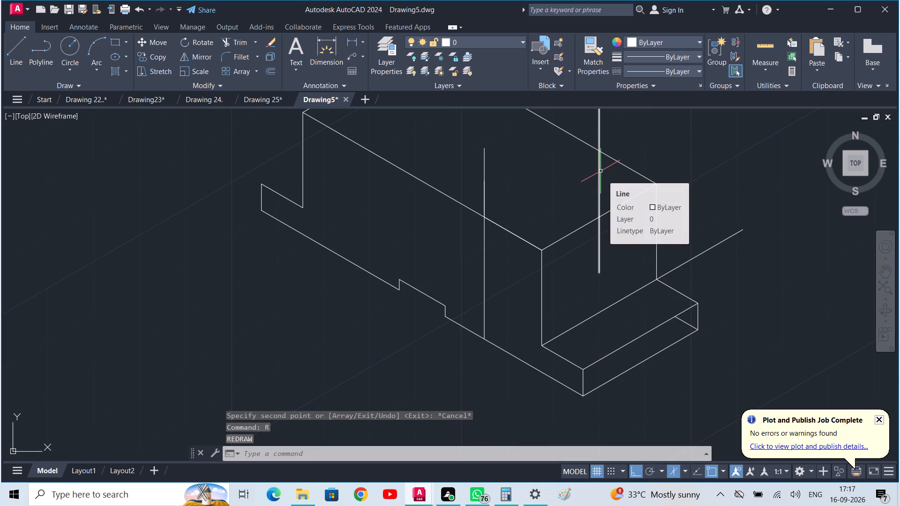
key(t)
text(r)
key(space)
click(599, 172)
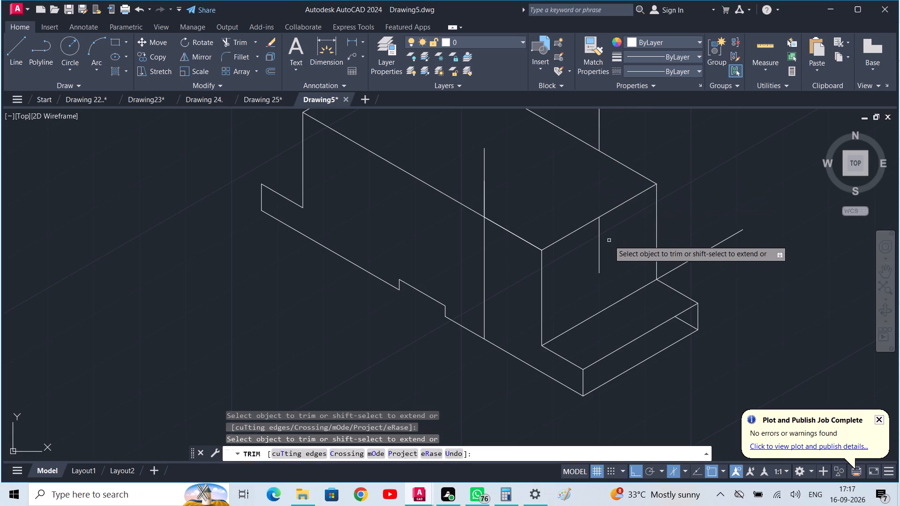
click(598, 240)
scroll(598, 240, down, 1)
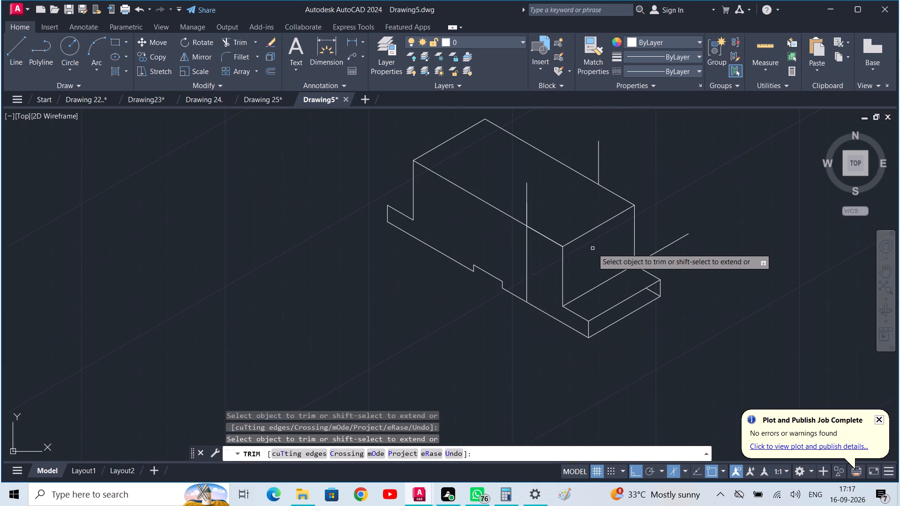
middle_drag(592, 248, 589, 266)
scroll(592, 249, down, 1)
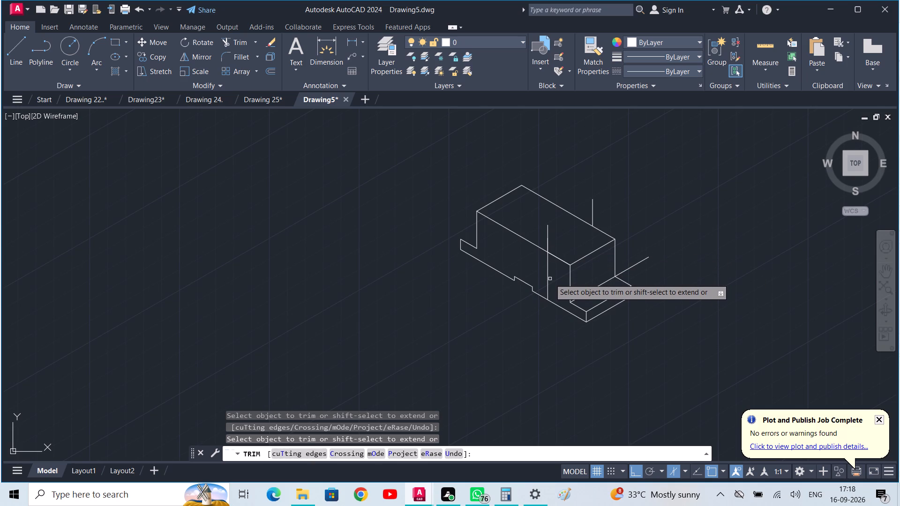
text(l)
key(space)
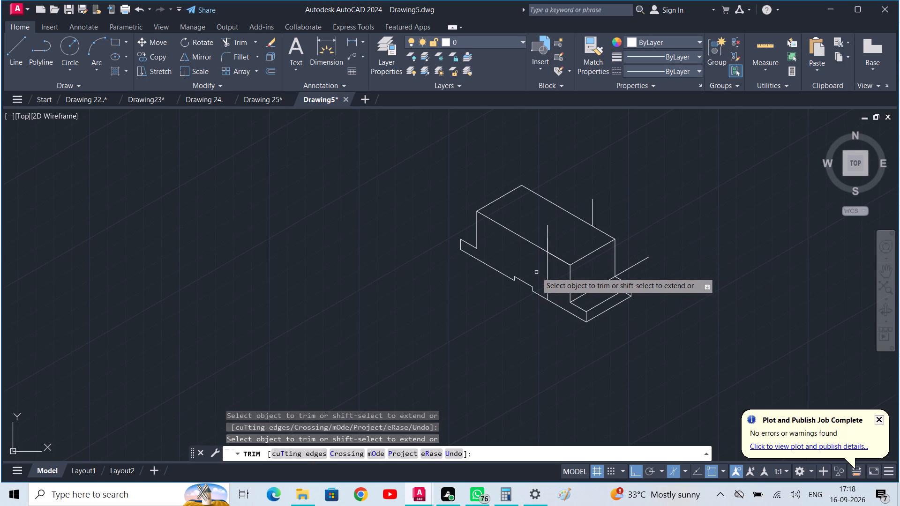
key(Escape)
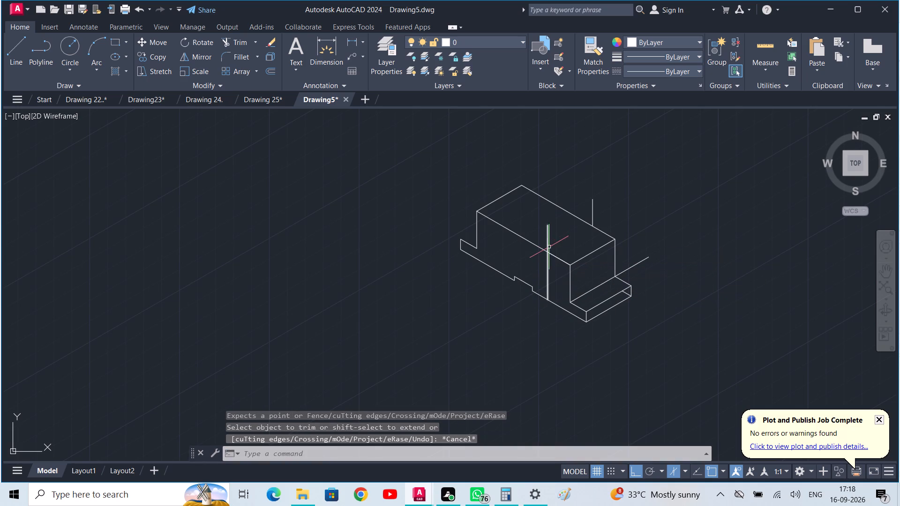
Draw a sloping line from the top face's near front corner to the top end of the 36-unit vertical.
key(l)
key(space)
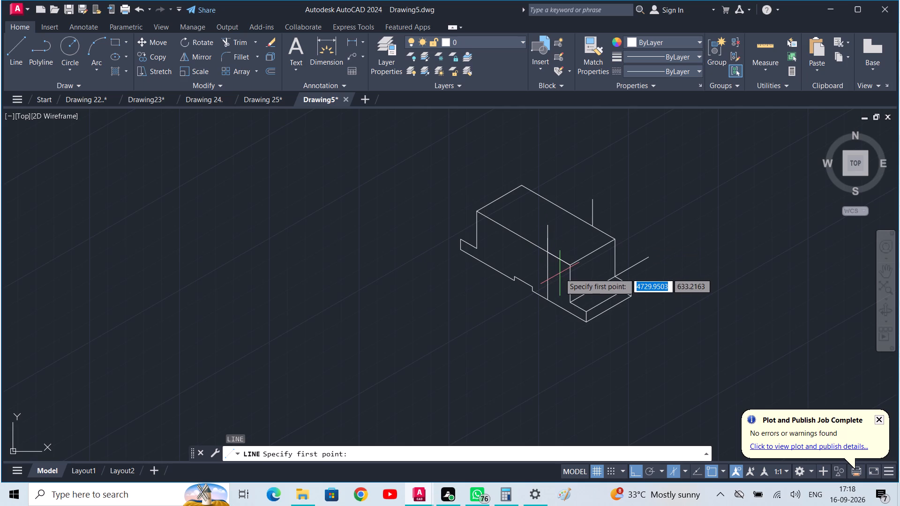
scroll(564, 264, up, 3)
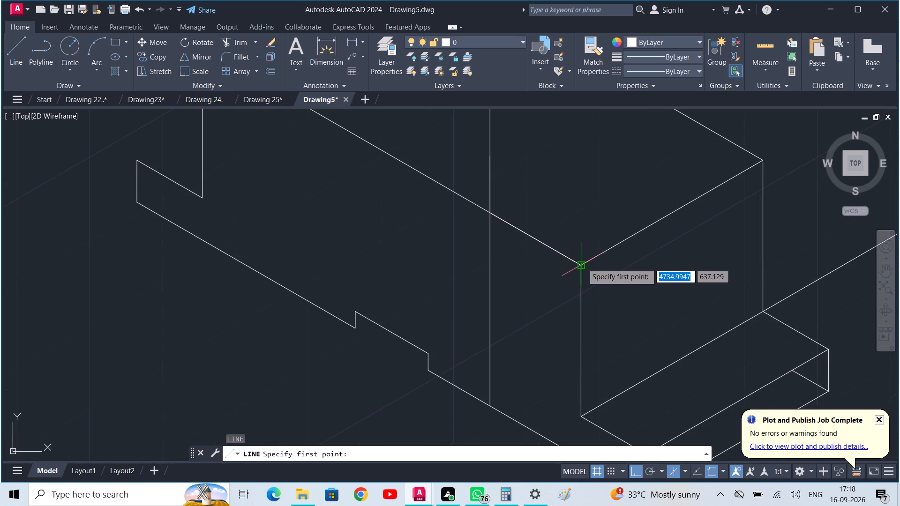
click(582, 263)
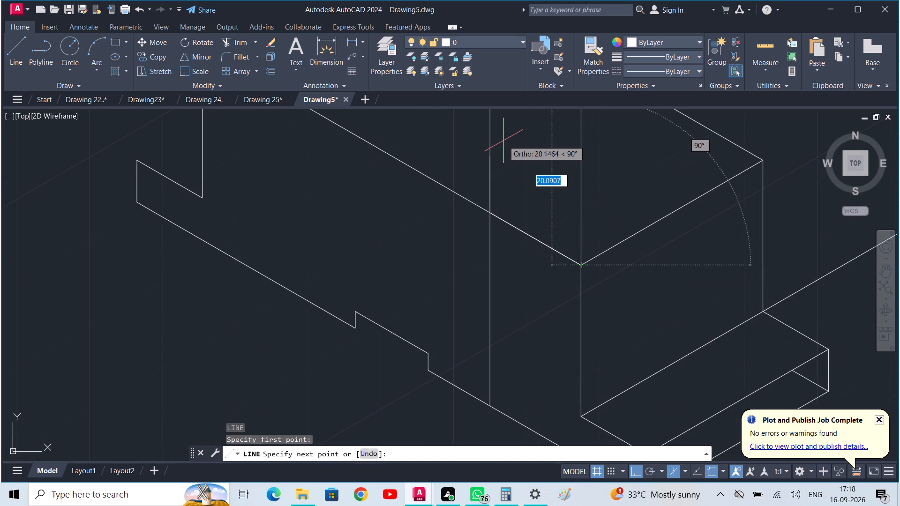
key(F8)
scroll(518, 183, up, 1)
middle_drag(518, 183, 540, 272)
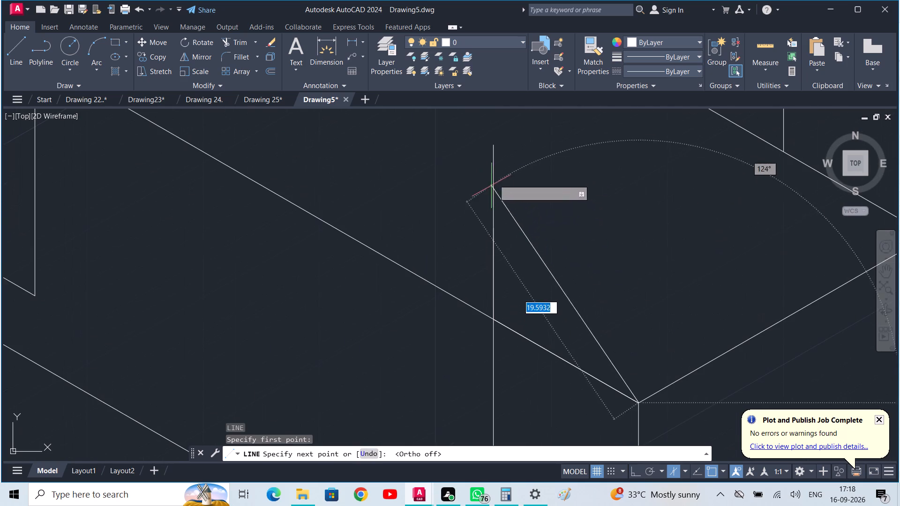
click(492, 146)
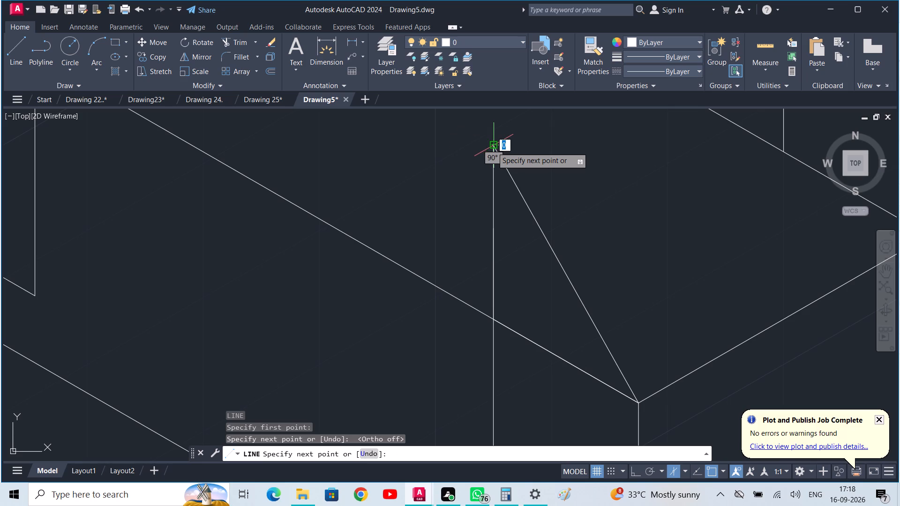
key(Escape)
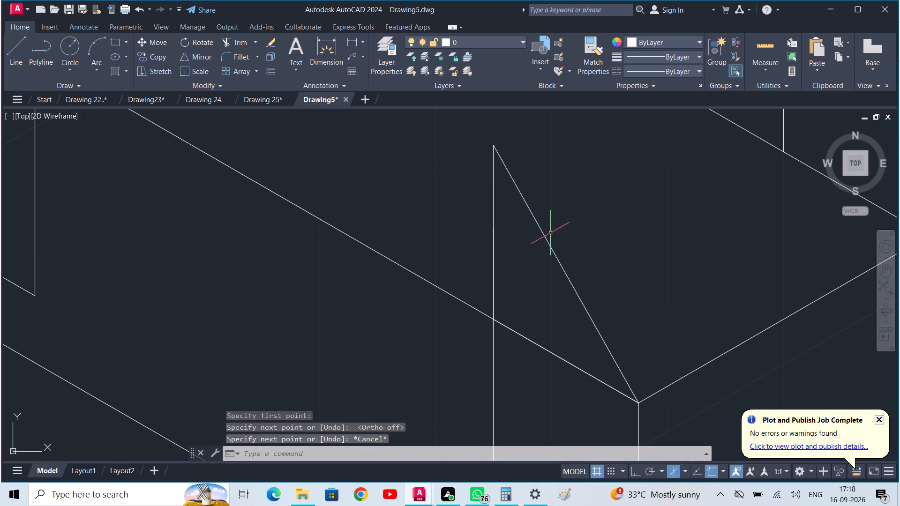
Draw a line 12.5 units from the vertical's crossing along the front top edge away from the near corner, continuing to the vertical's top end.
text(l)
key(space)
middle_drag(510, 171, 619, 184)
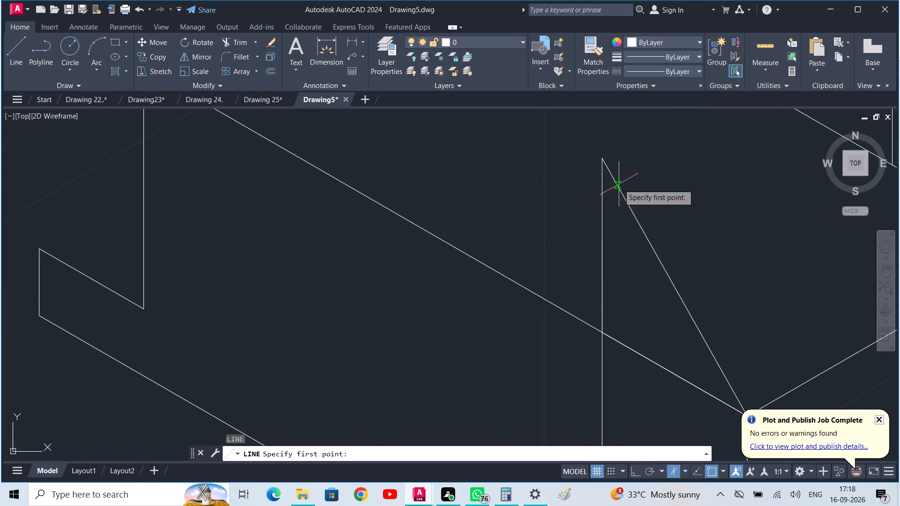
click(600, 336)
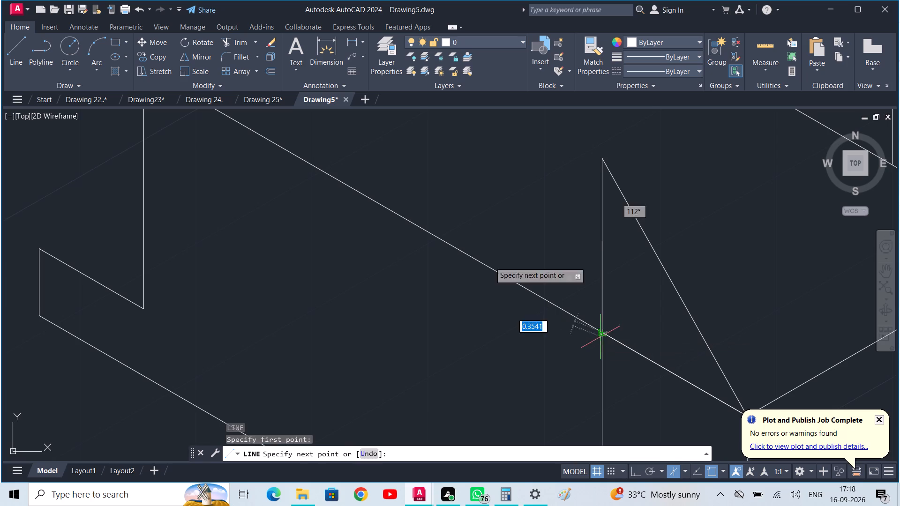
key(F8)
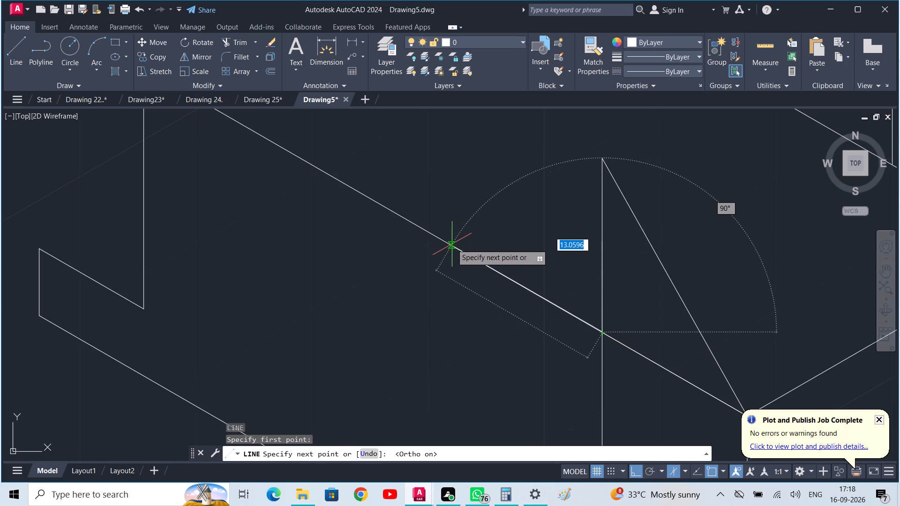
text(12.5)
key(Return)
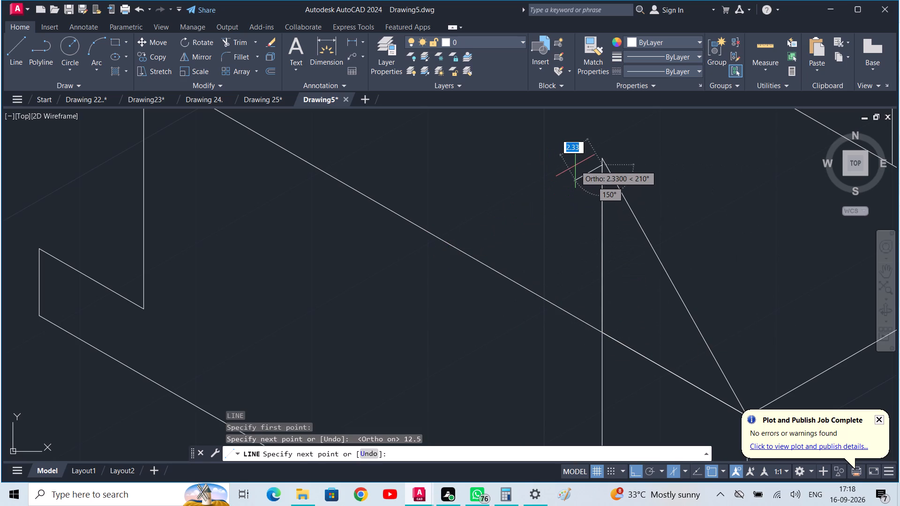
text(u)
key(space)
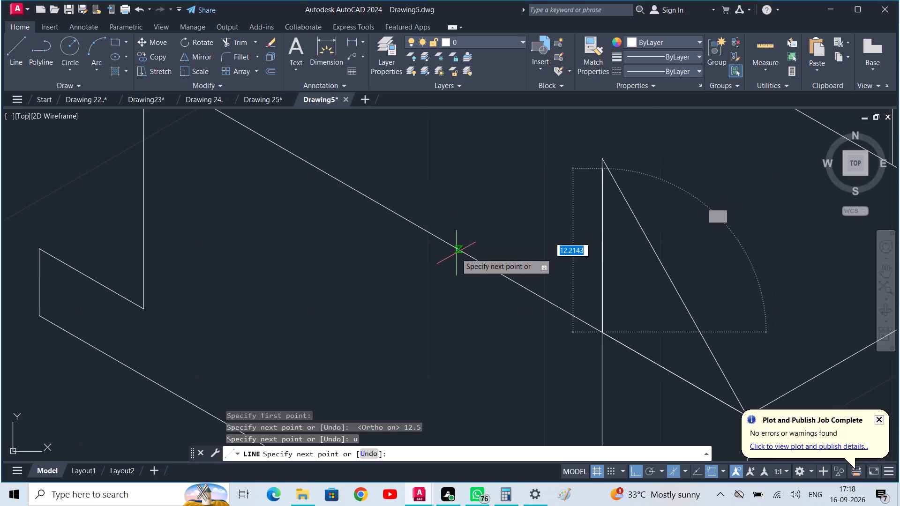
key(F5)
text(12.5)
key(Return)
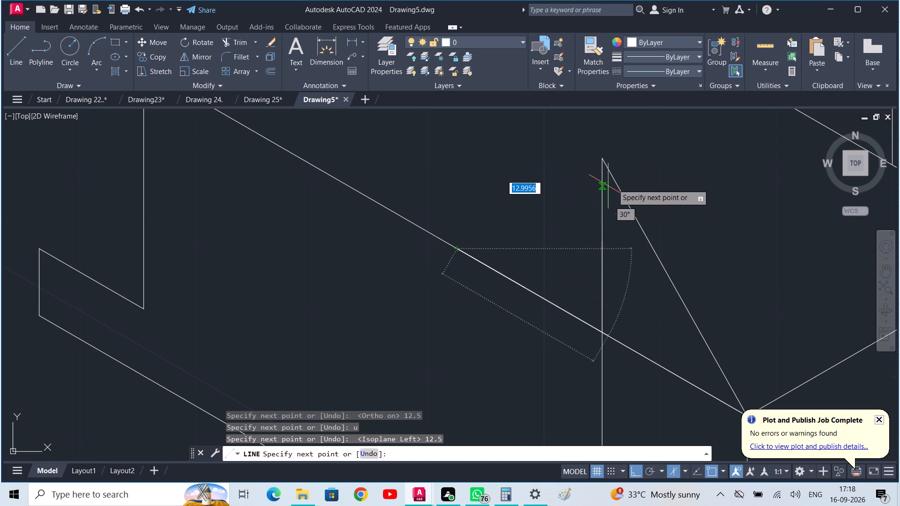
click(602, 159)
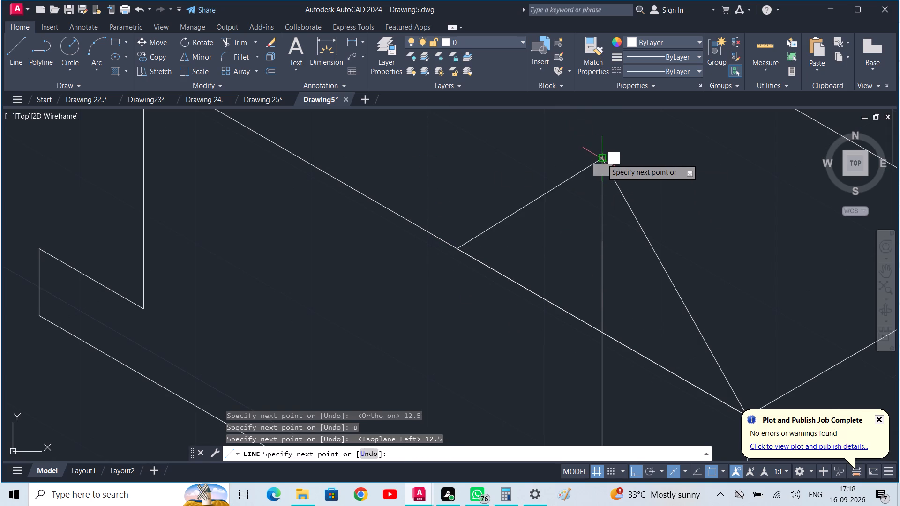
key(Escape)
Copy the front gable's two sloping lines 25 units across the top face, from the near front corner to the back corner.
scroll(618, 216, down, 1)
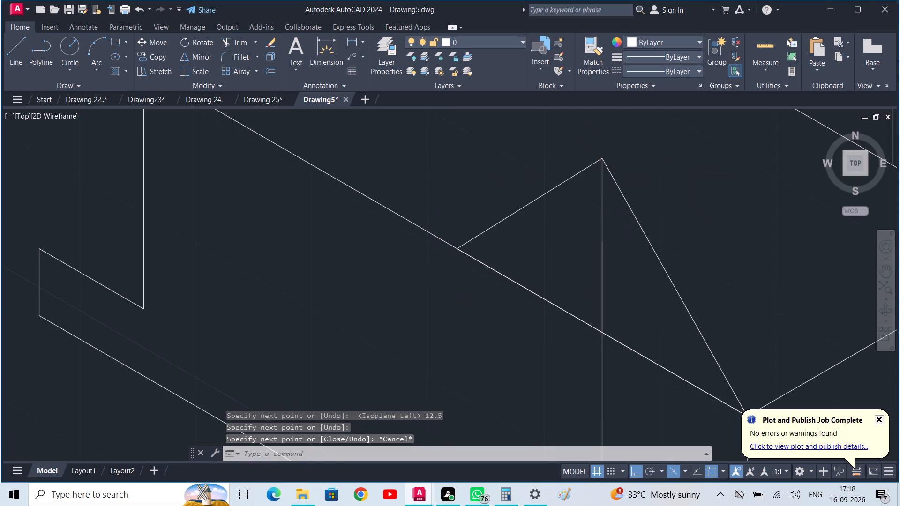
click(628, 214)
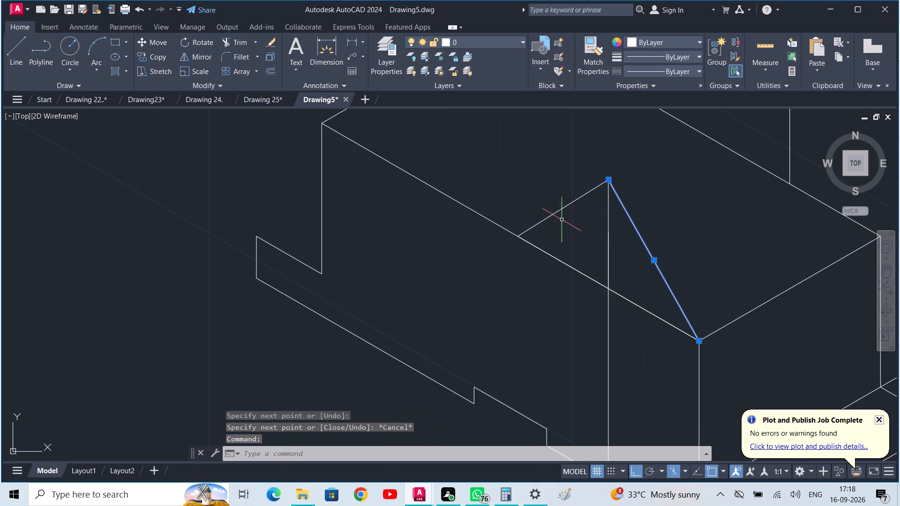
click(560, 210)
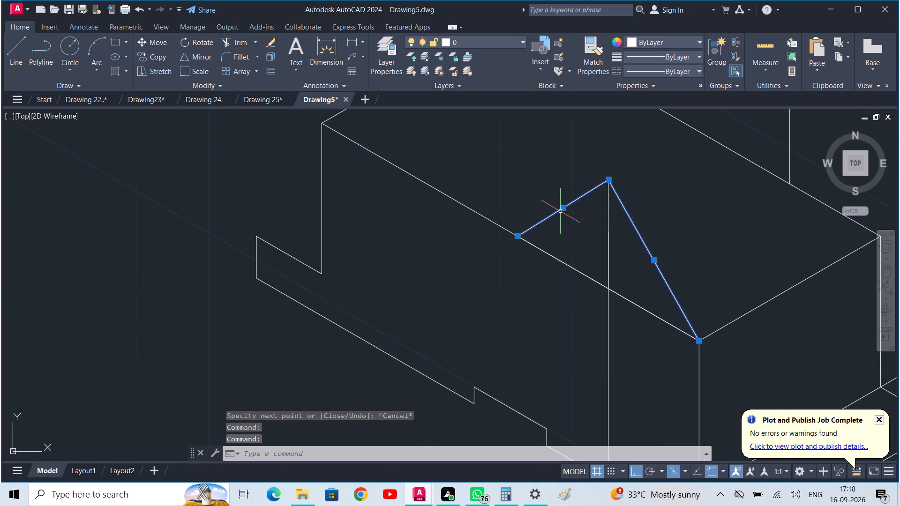
key(c)
text(o)
key(space)
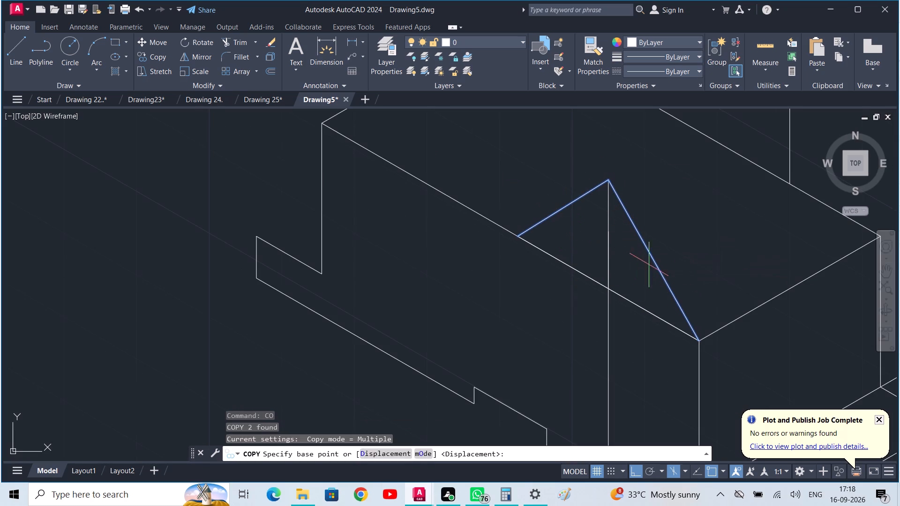
click(697, 339)
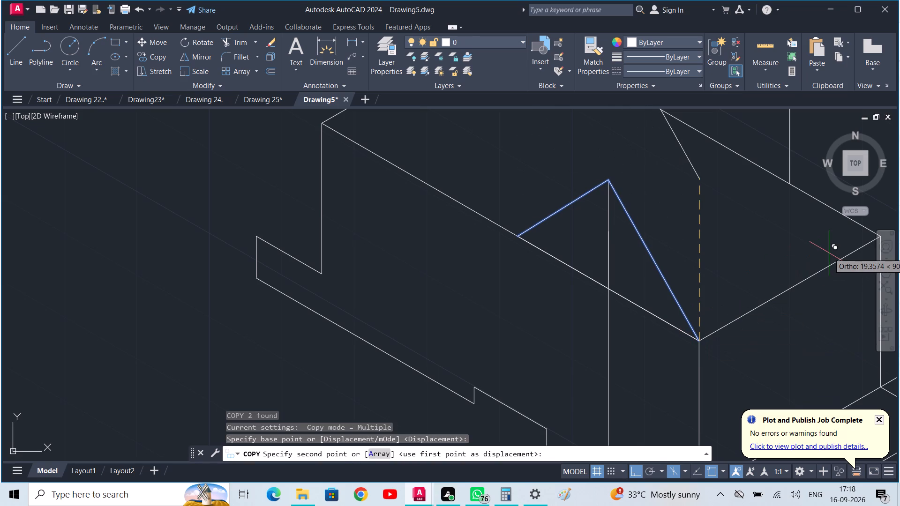
key(F5)
middle_drag(793, 268, 761, 274)
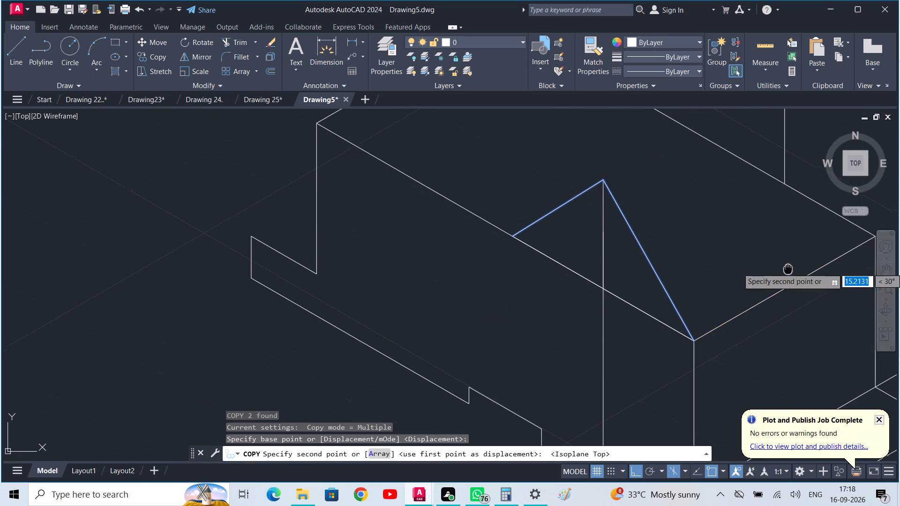
middle_drag(761, 274, 631, 306)
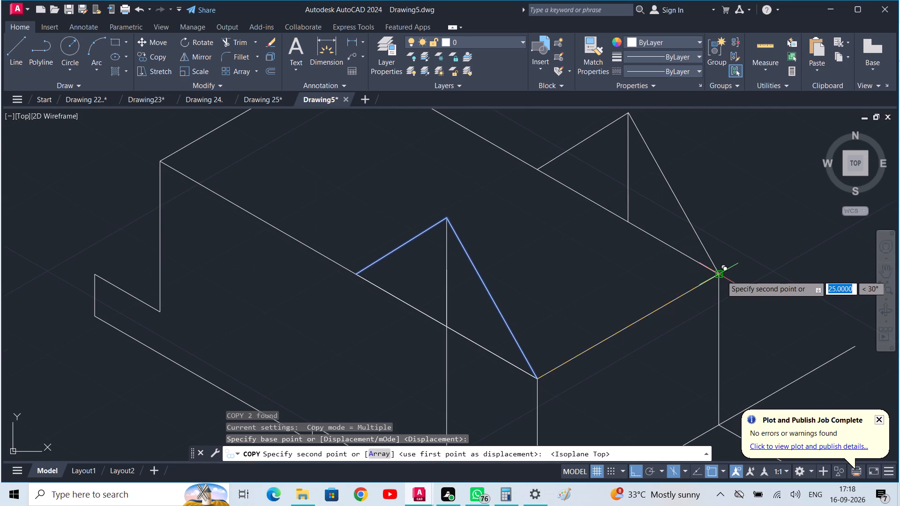
click(721, 275)
key(Escape)
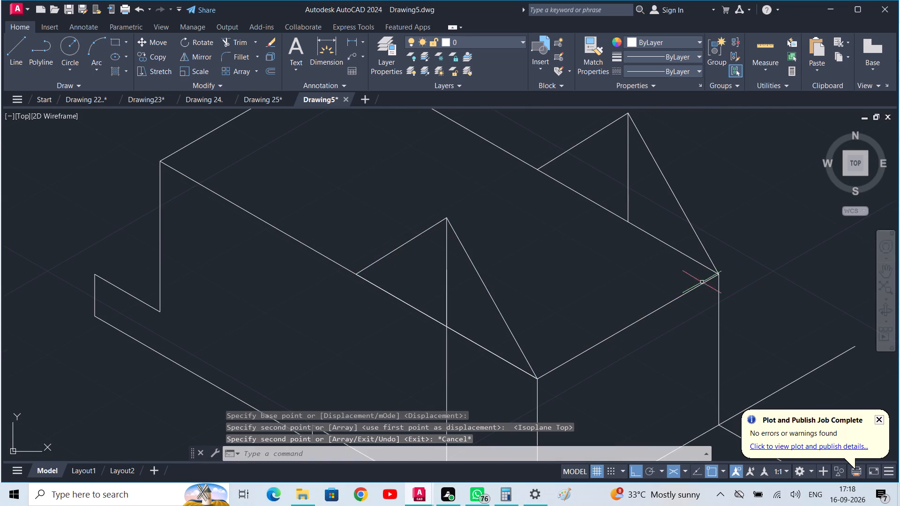
Copy the front gable's two sloping lines 27 units along the front top edge, toward the far end of the block.
middle_drag(591, 274, 735, 316)
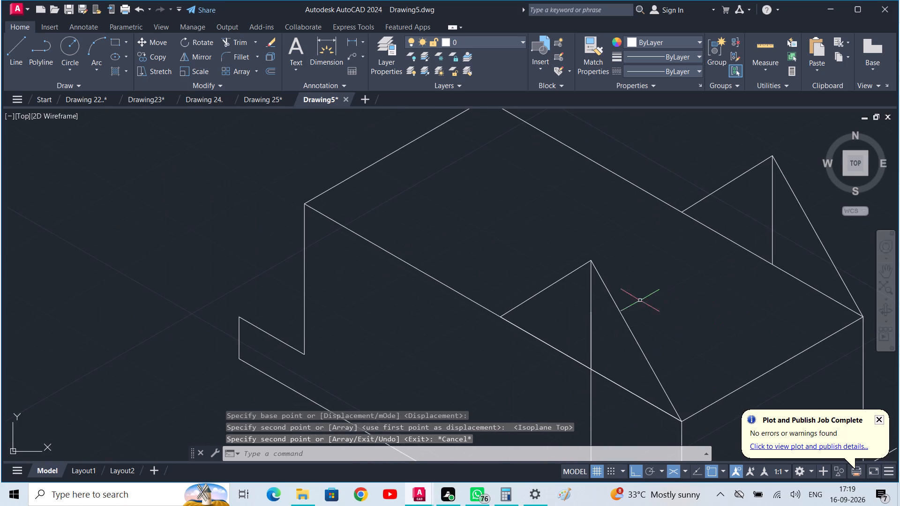
click(625, 326)
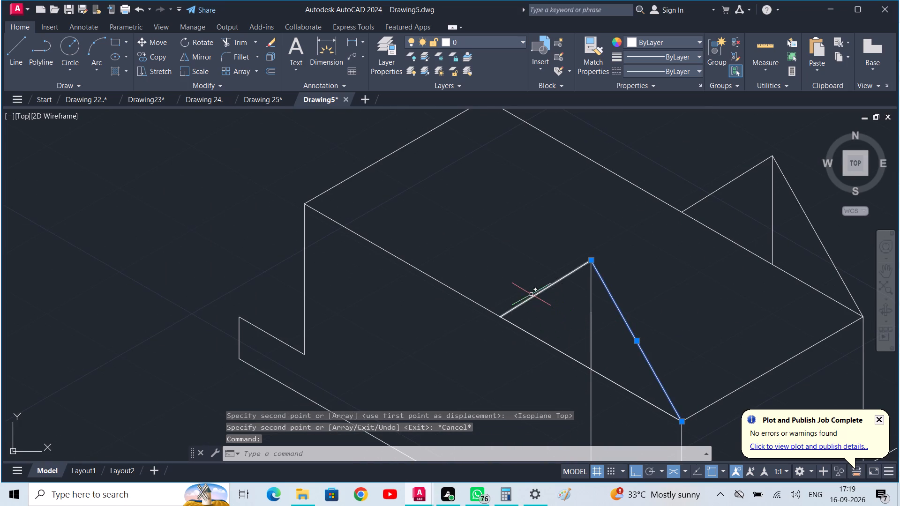
click(533, 298)
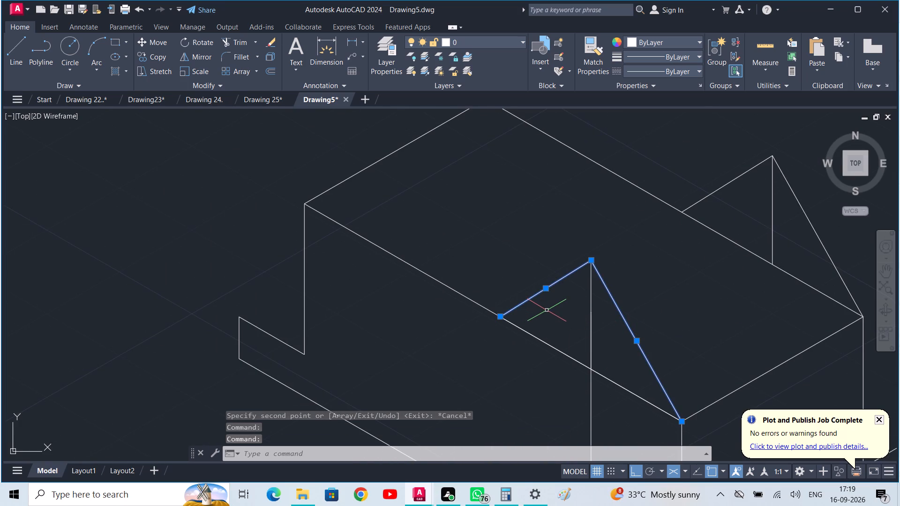
key(c)
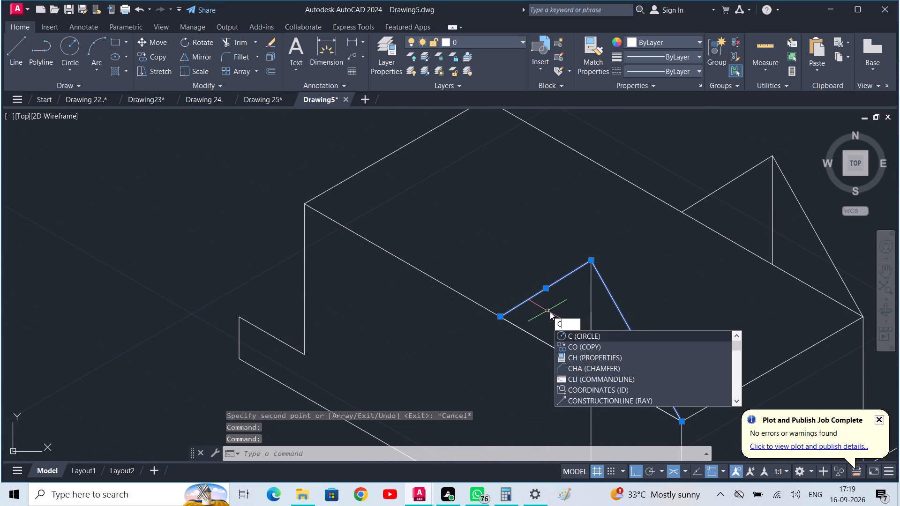
key(o)
key(space)
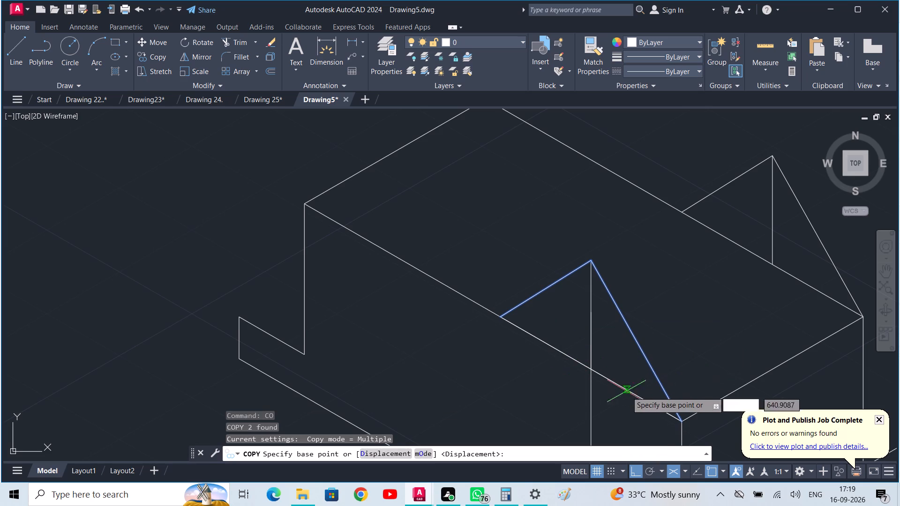
click(683, 422)
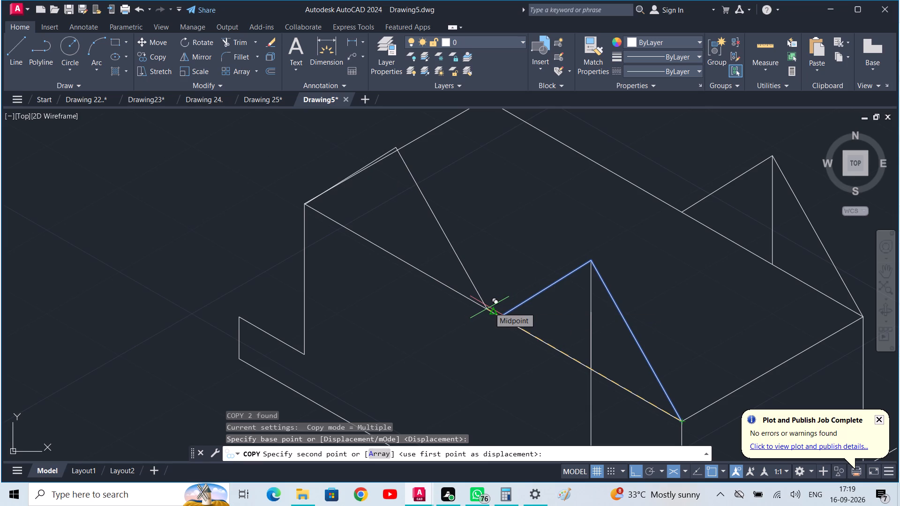
text(52)
key(Return)
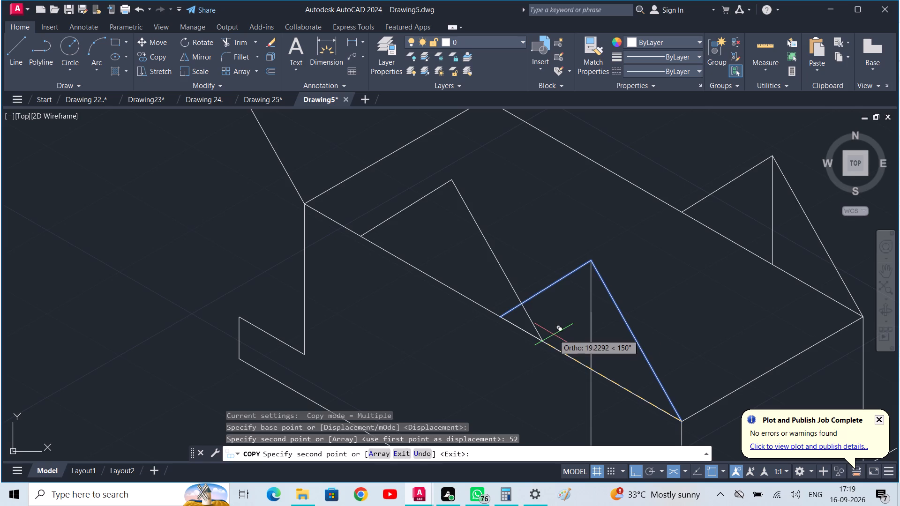
text(u)
key(space)
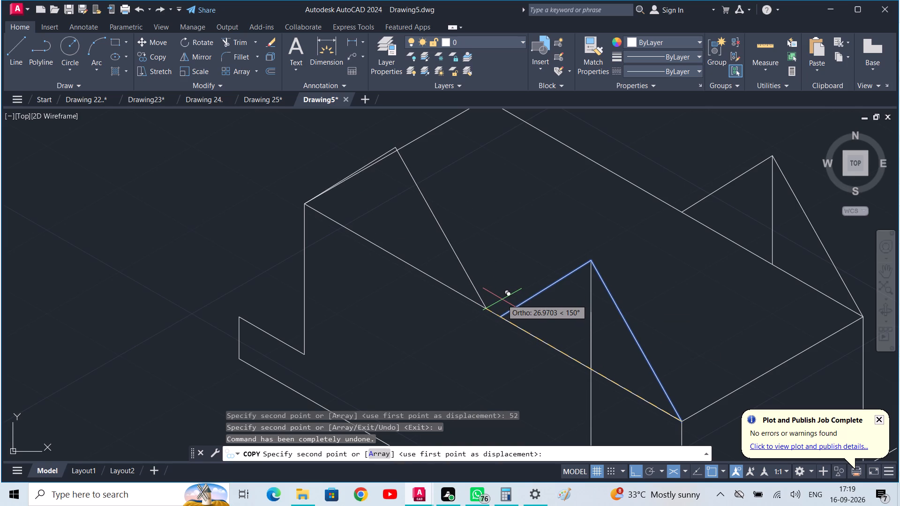
text(25)
key(Return)
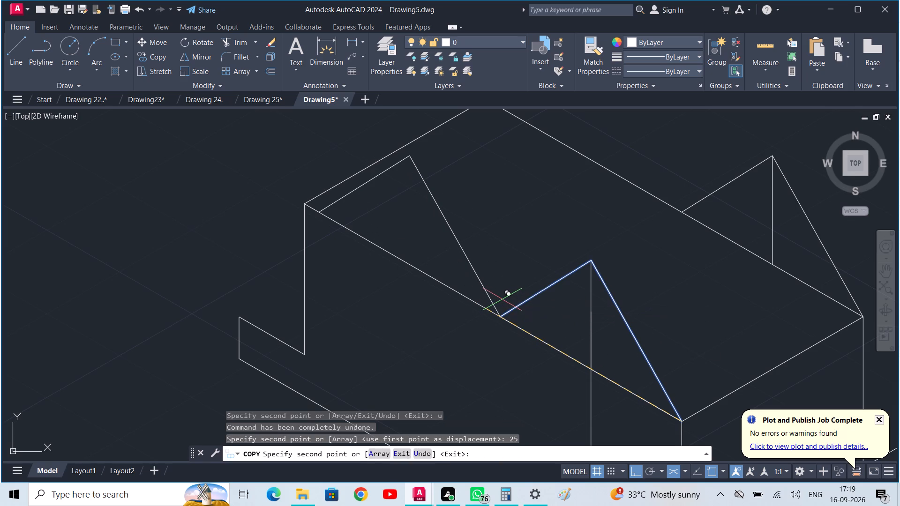
text(u)
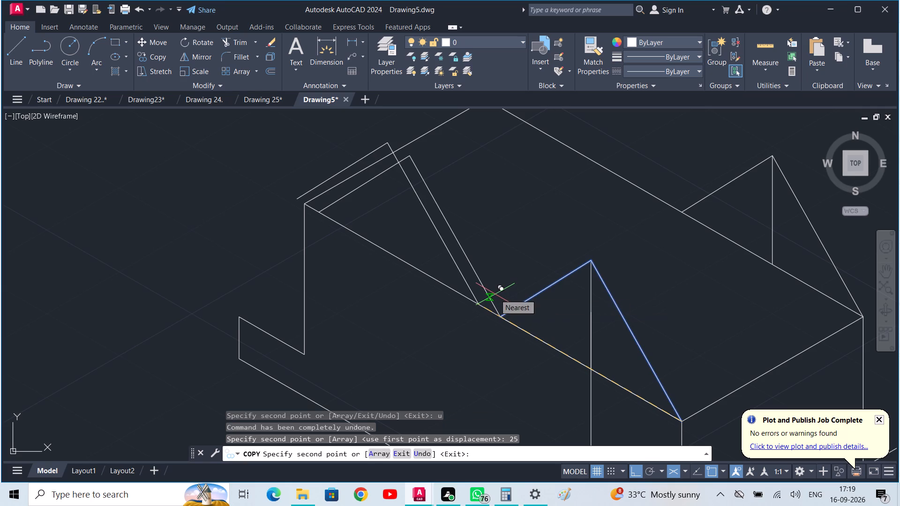
key(space)
text(27)
key(Return)
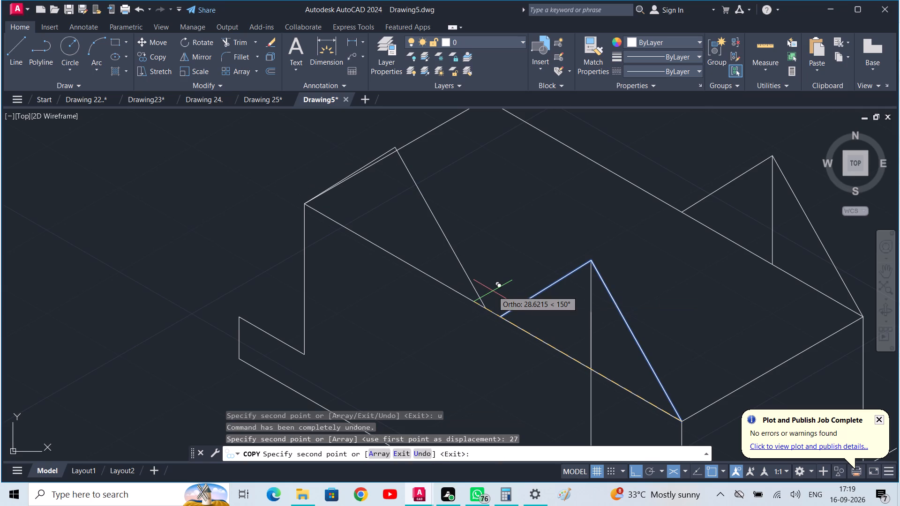
key(Escape)
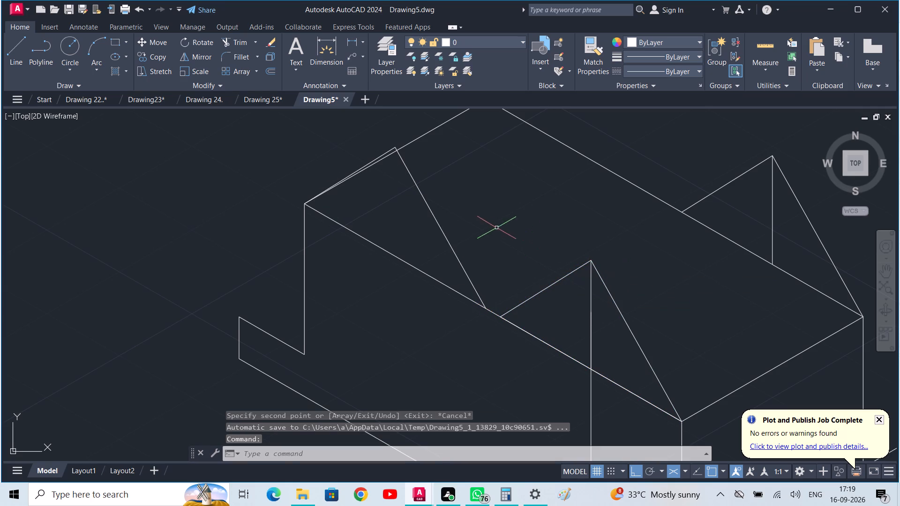
Copy the far-end gable's two sloping lines 25 units across the top face to the back top edge.
click(459, 260)
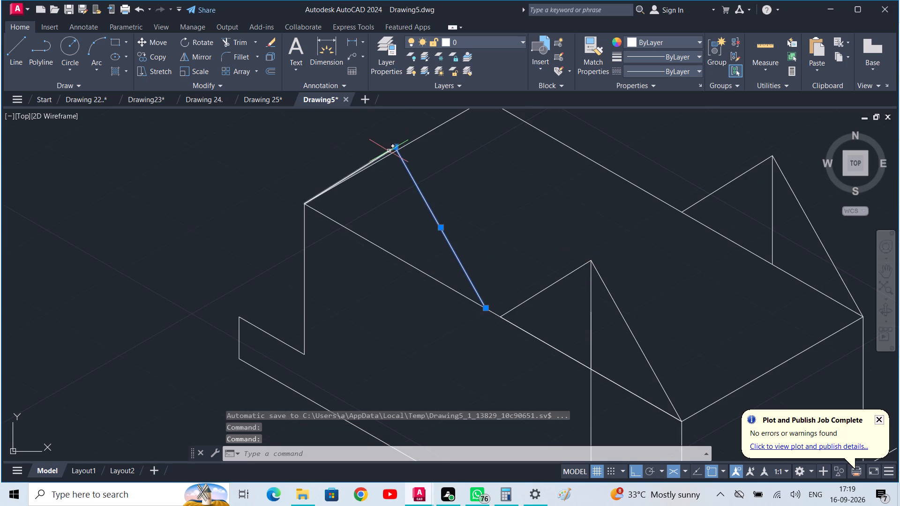
click(388, 151)
key(c)
key(o)
key(space)
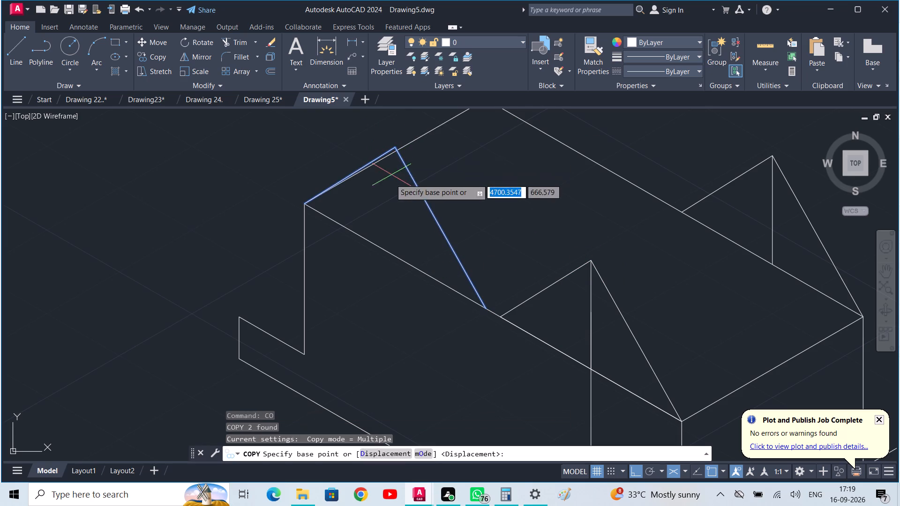
click(480, 306)
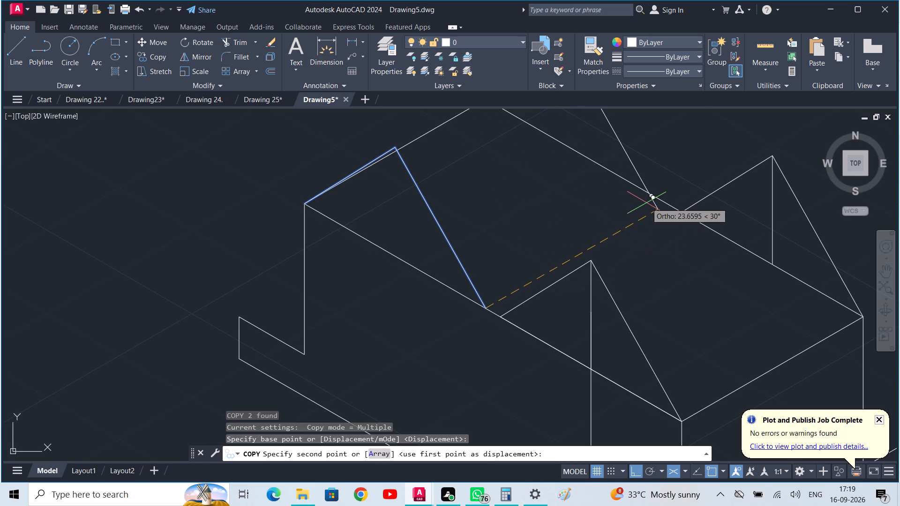
text(25)
key(Return)
key(Escape)
Draw a ridge line joining the near-end front gable's peak to the matching back gable's peak.
scroll(645, 203, down, 2)
middle_drag(633, 205, 622, 210)
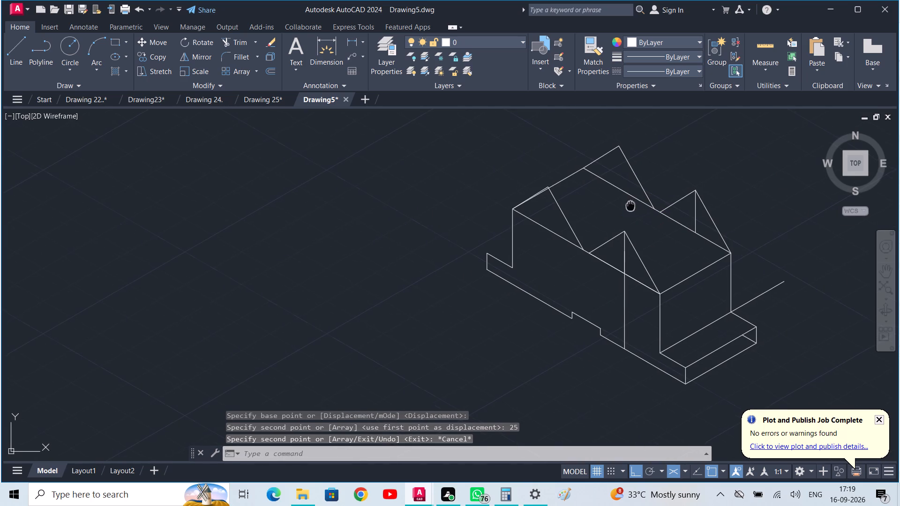
middle_drag(622, 210, 584, 233)
text(l)
key(space)
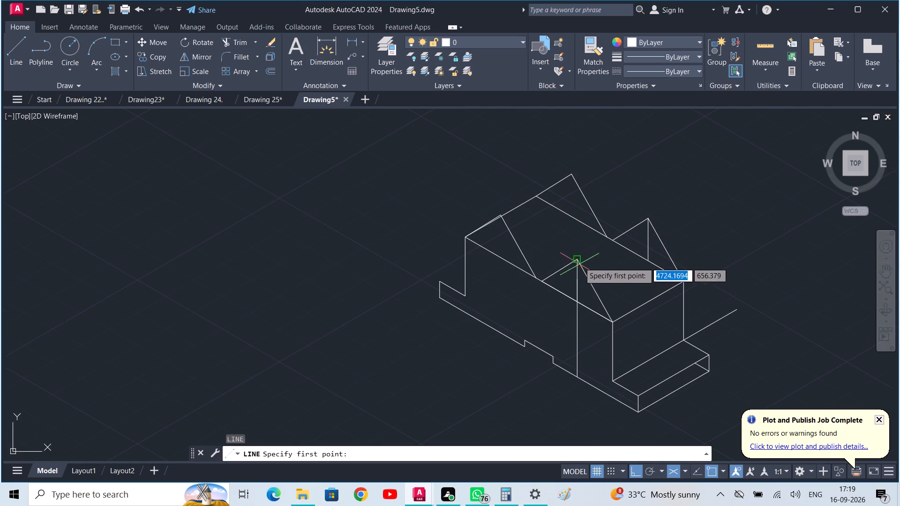
click(580, 258)
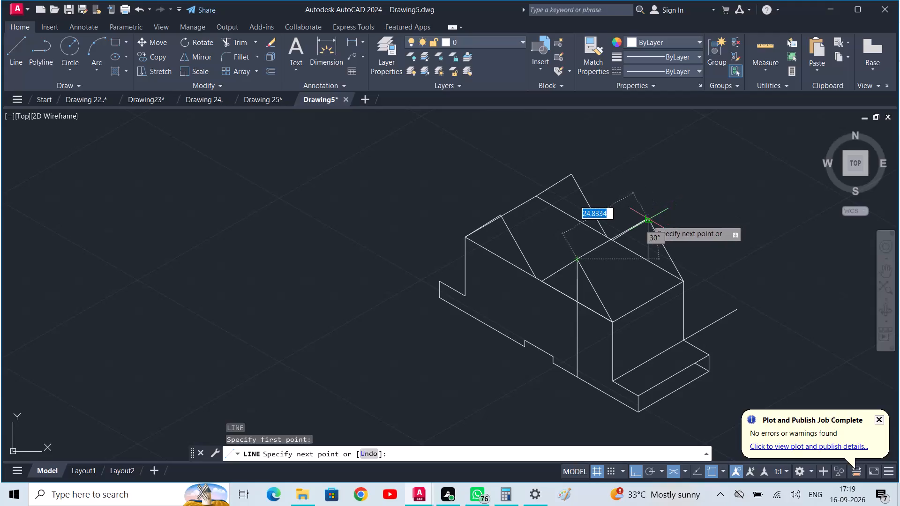
click(647, 220)
key(space)
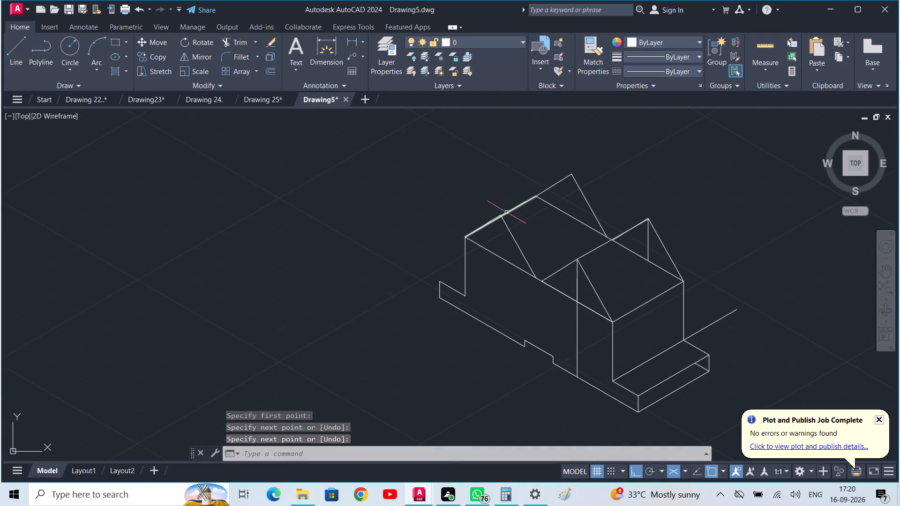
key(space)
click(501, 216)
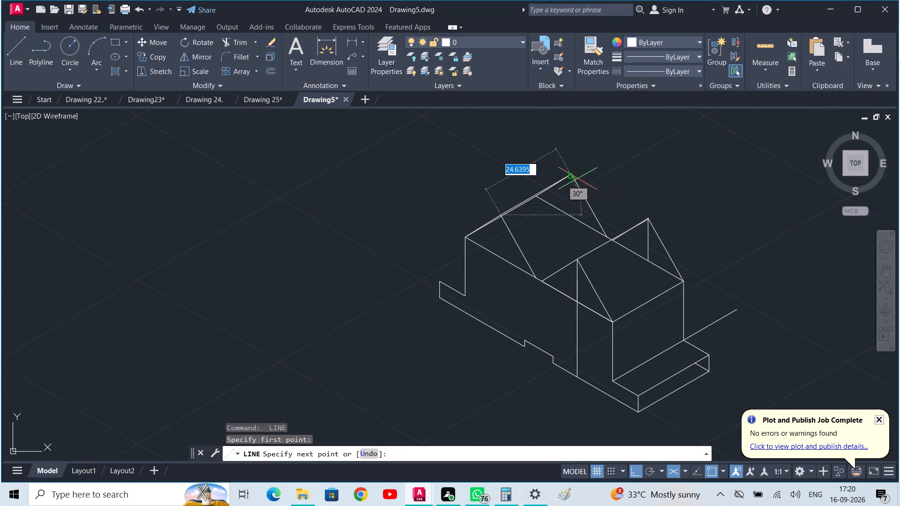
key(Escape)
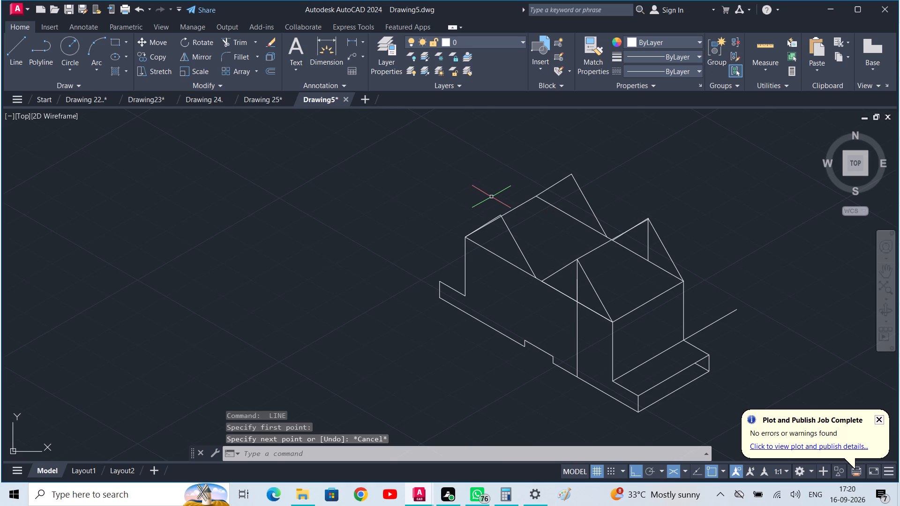
Trim away both pieces of the block's far-end top edge, between its front and back corners.
text(tr)
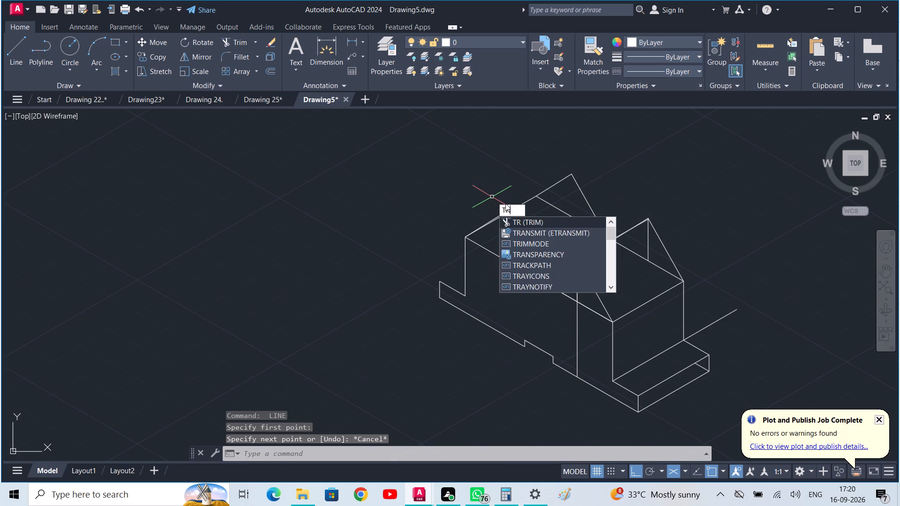
key(space)
click(511, 208)
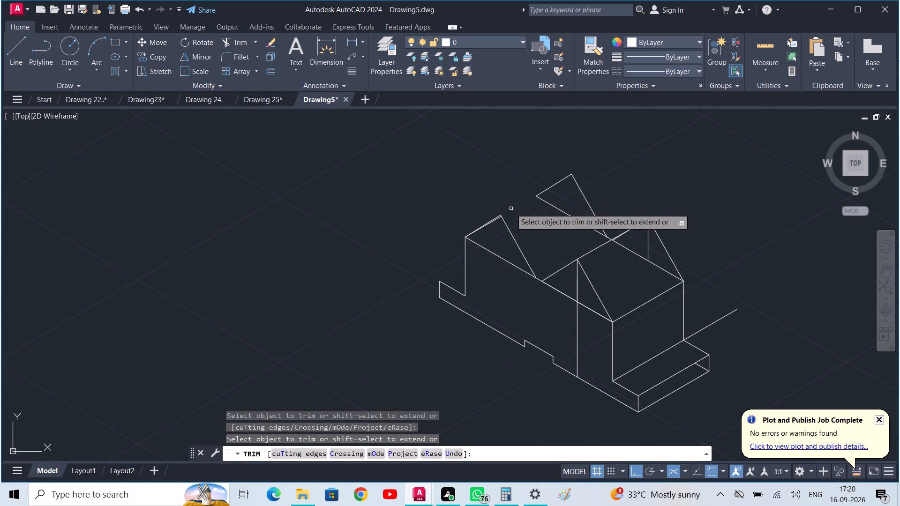
scroll(483, 223, up, 4)
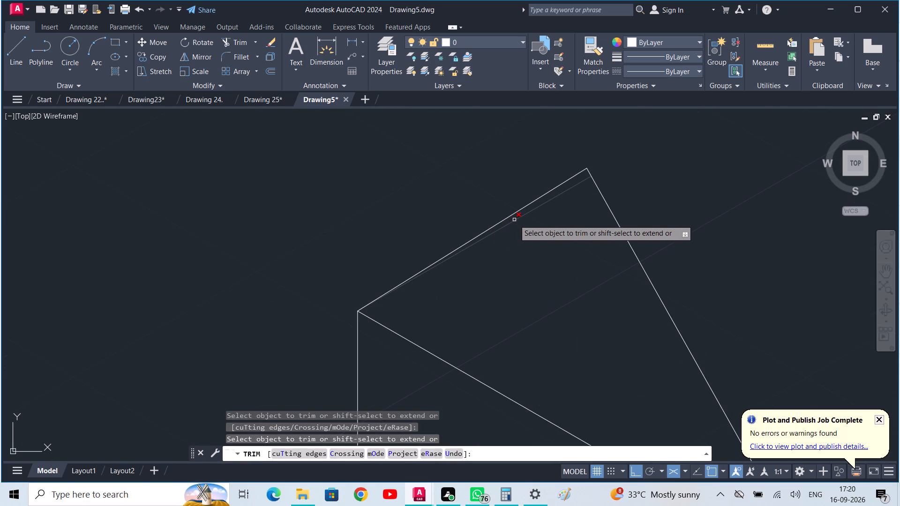
click(515, 220)
Trim away the vertical under the near-end back gable and the overlapping pieces where the ridge line meets that gable's slope.
scroll(522, 225, down, 4)
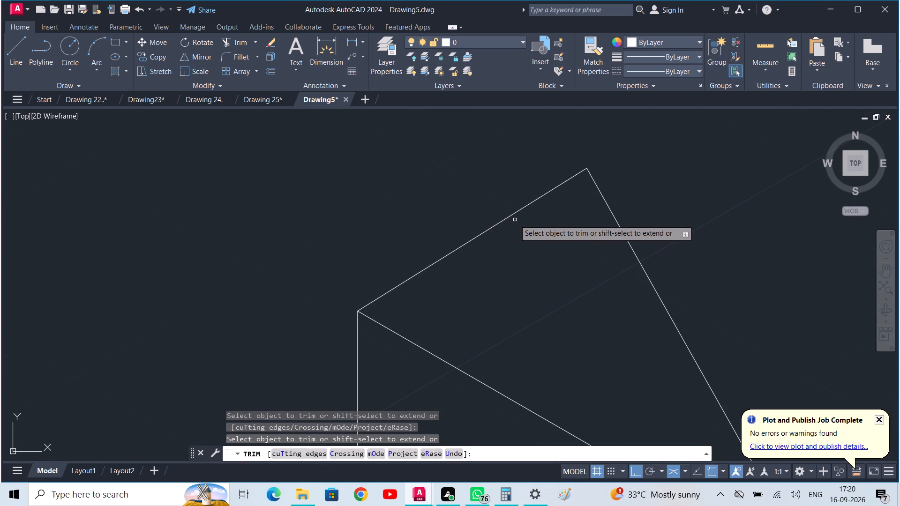
scroll(632, 223, down, 2)
middle_drag(673, 203, 528, 244)
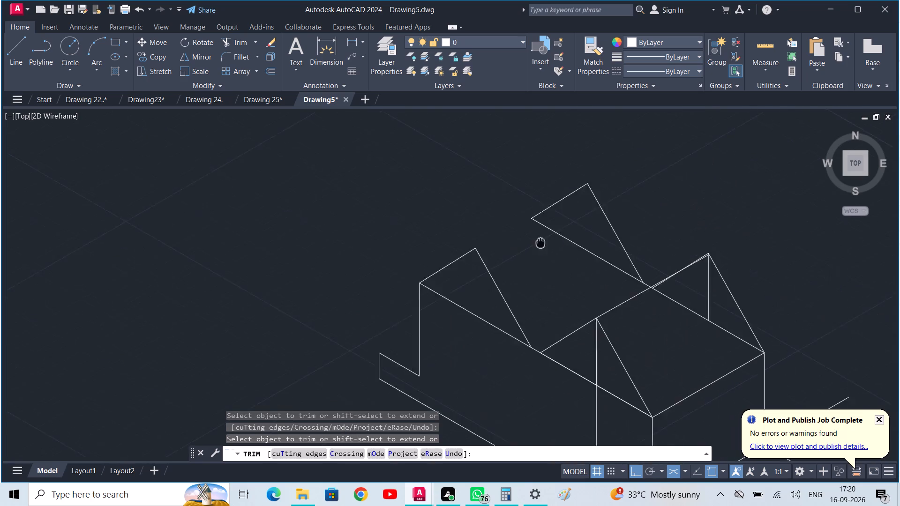
middle_drag(528, 244, 494, 249)
scroll(627, 298, up, 1)
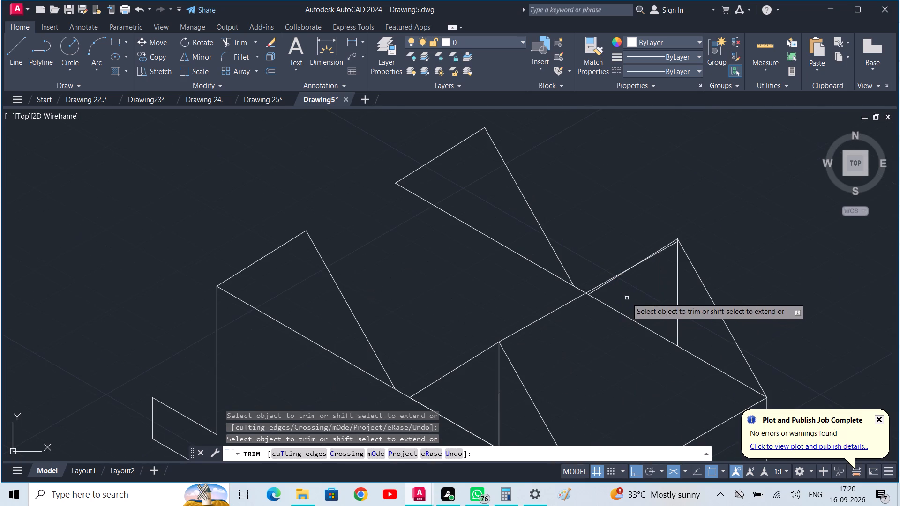
click(678, 288)
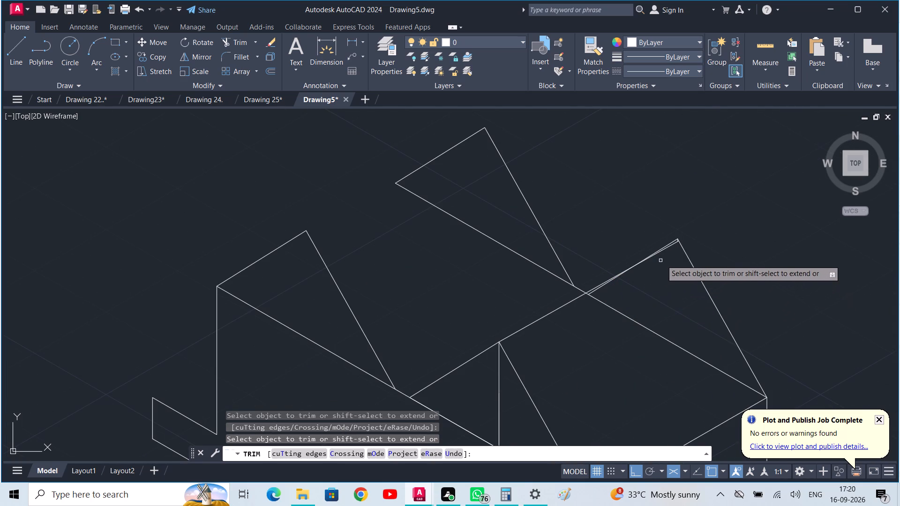
scroll(669, 249, up, 3)
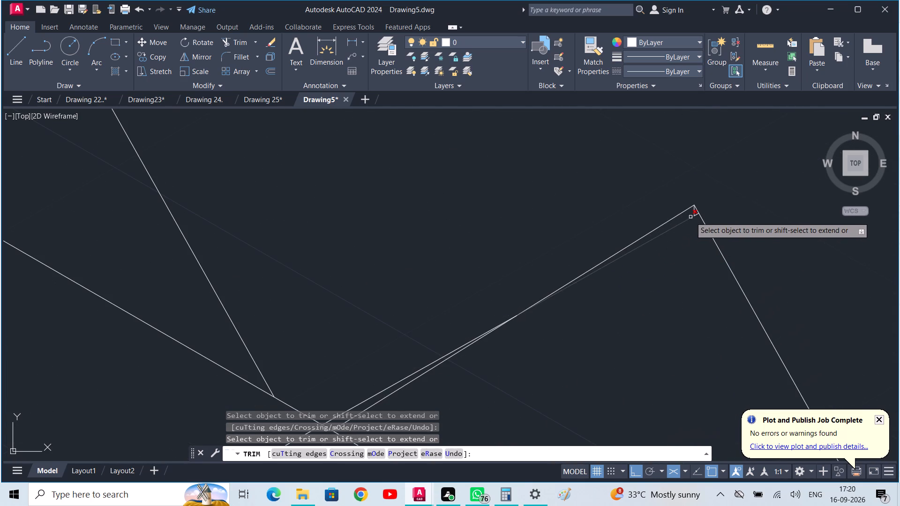
click(693, 214)
click(695, 216)
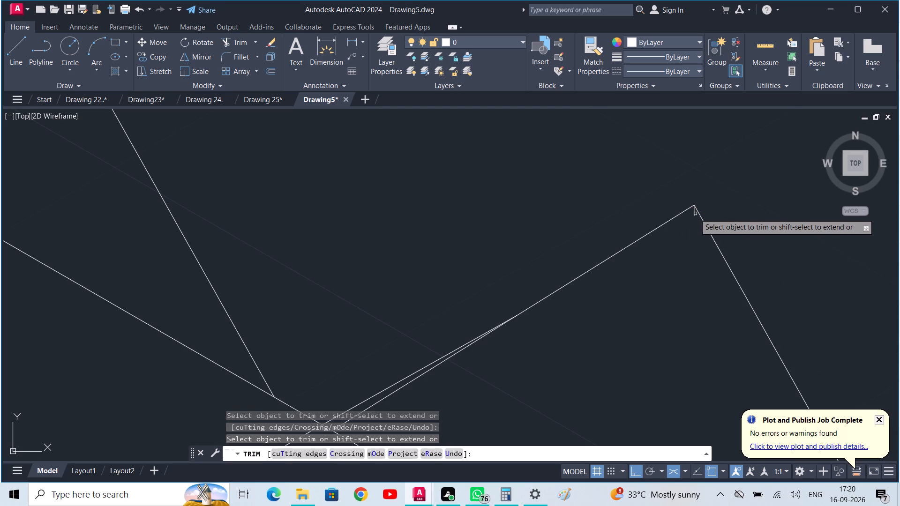
click(695, 214)
scroll(621, 265, down, 1)
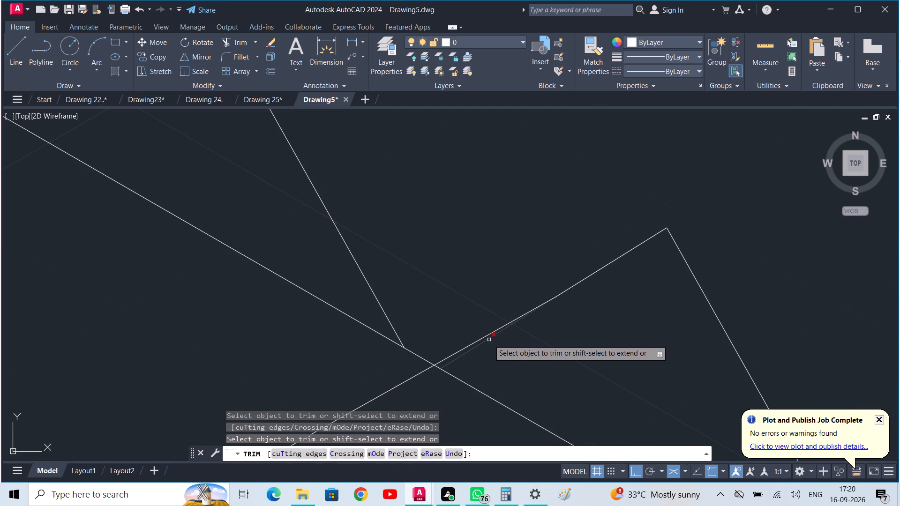
click(489, 340)
Trim away the near-end front gable's slope facing the far end and the steep slopes of the far-end back and front gables.
scroll(522, 339, down, 1)
middle_drag(571, 352, 557, 290)
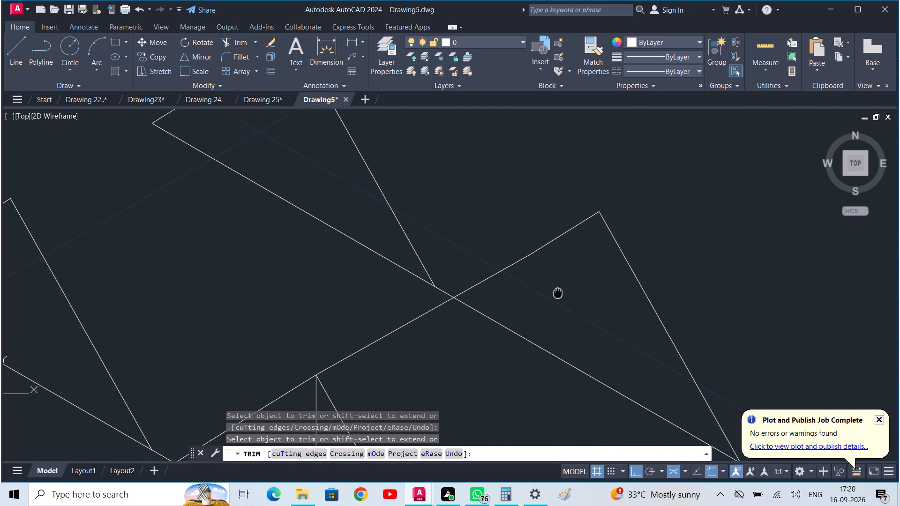
middle_drag(557, 290, 554, 281)
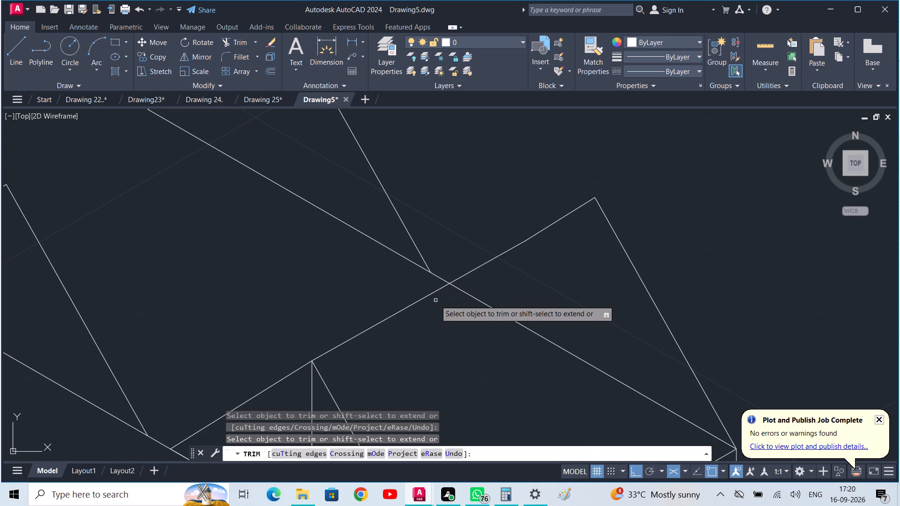
scroll(448, 261, down, 3)
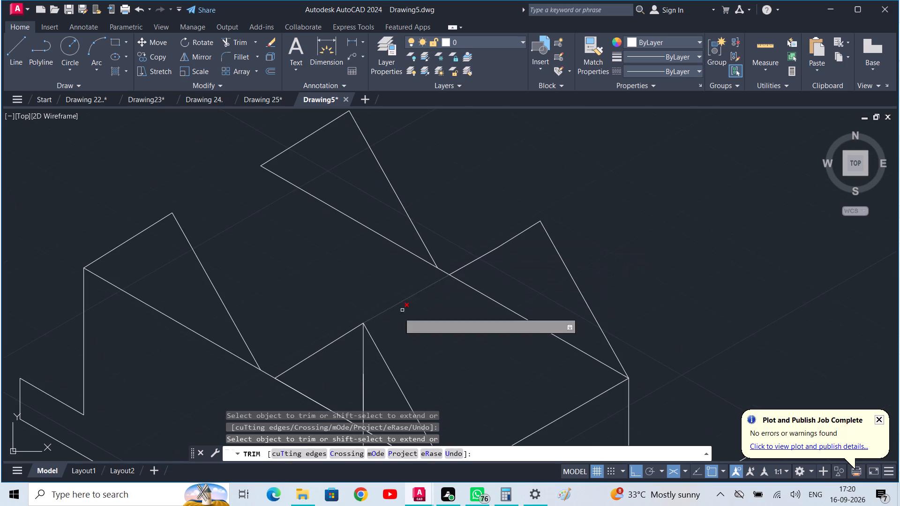
click(333, 343)
scroll(341, 338, down, 1)
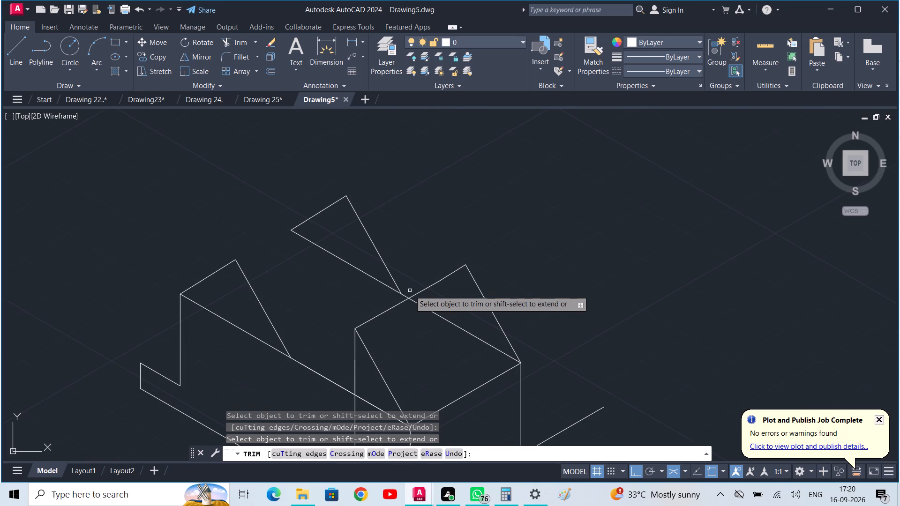
click(387, 266)
middle_drag(375, 296, 466, 230)
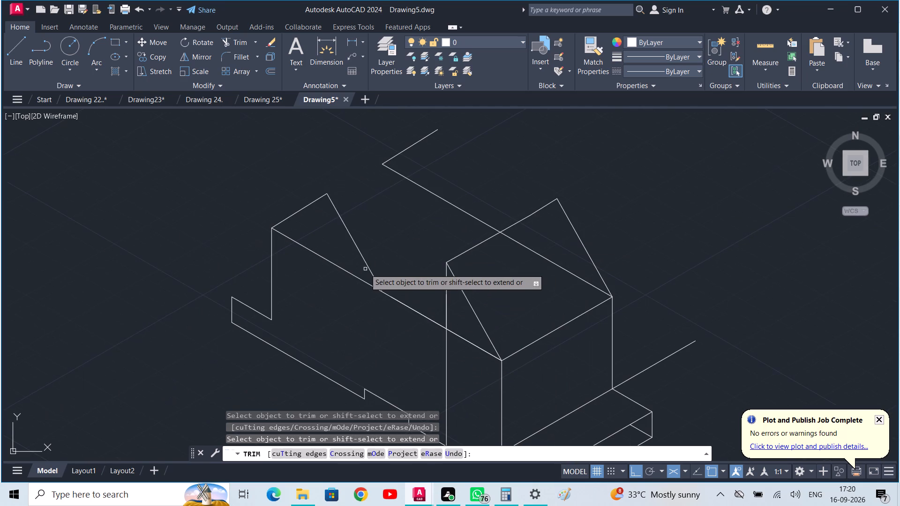
click(367, 265)
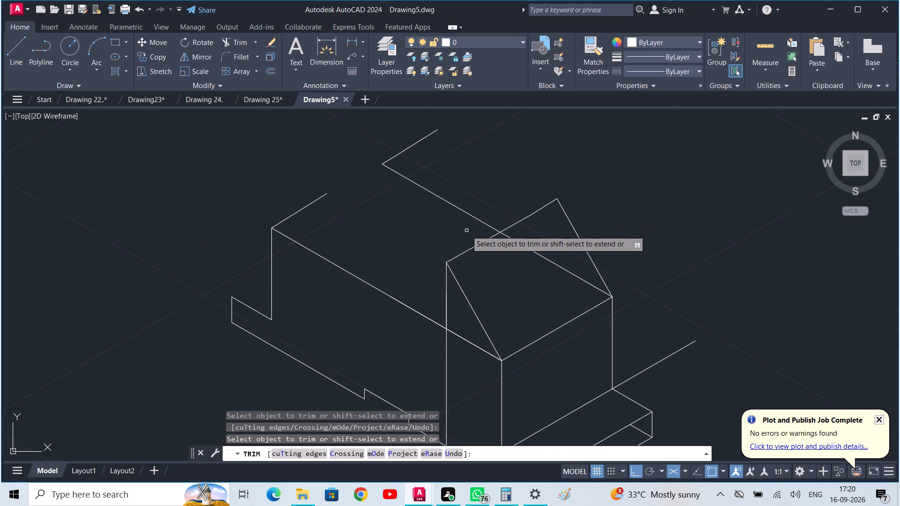
key(Escape)
key(Escape)
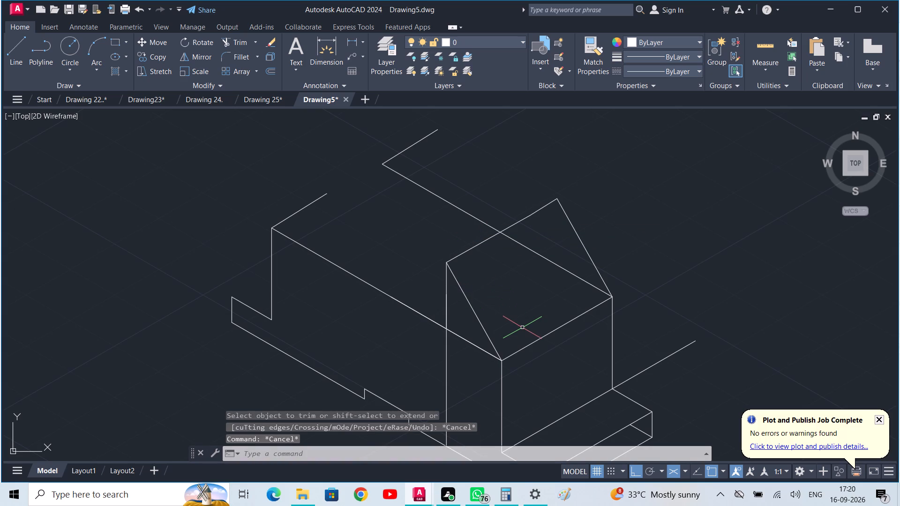
Draw a line 12.5 units from the vertical's crossing along the front top edge toward the far end, 2 units up, and to the front peak.
text(l)
key(space)
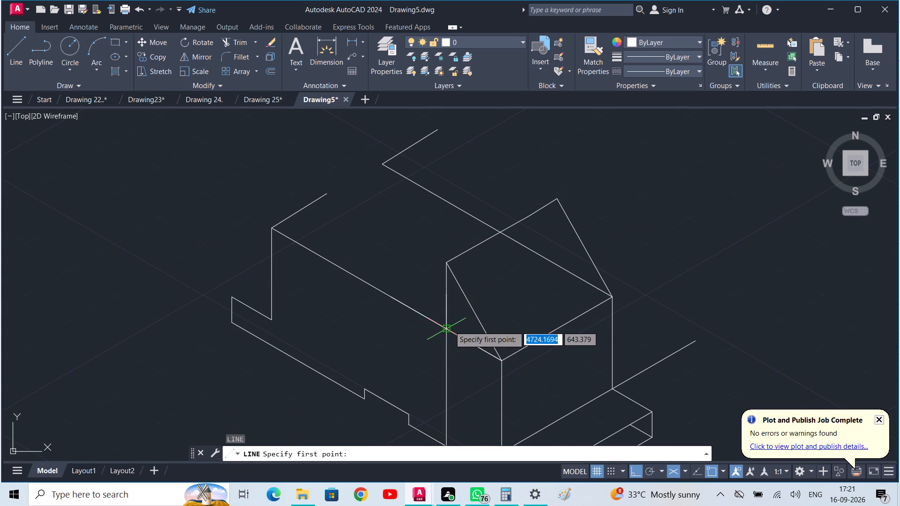
click(450, 326)
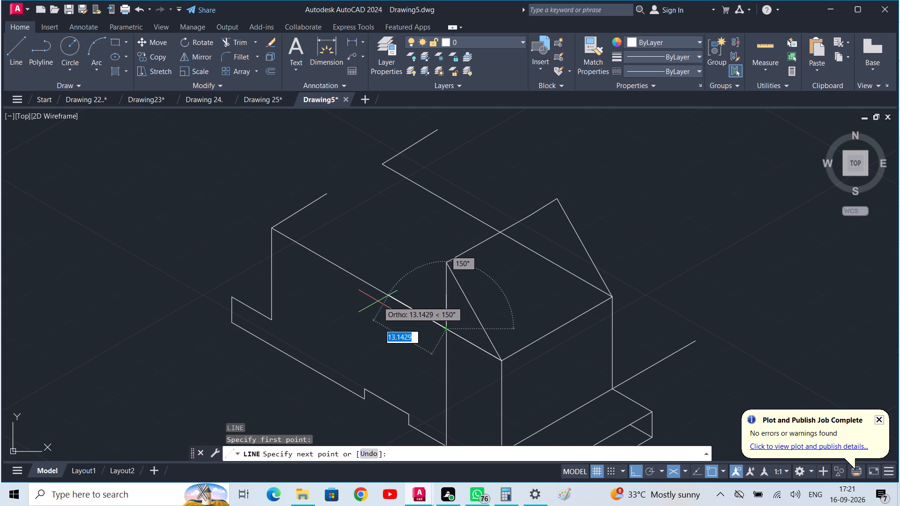
text(12.5)
key(Return)
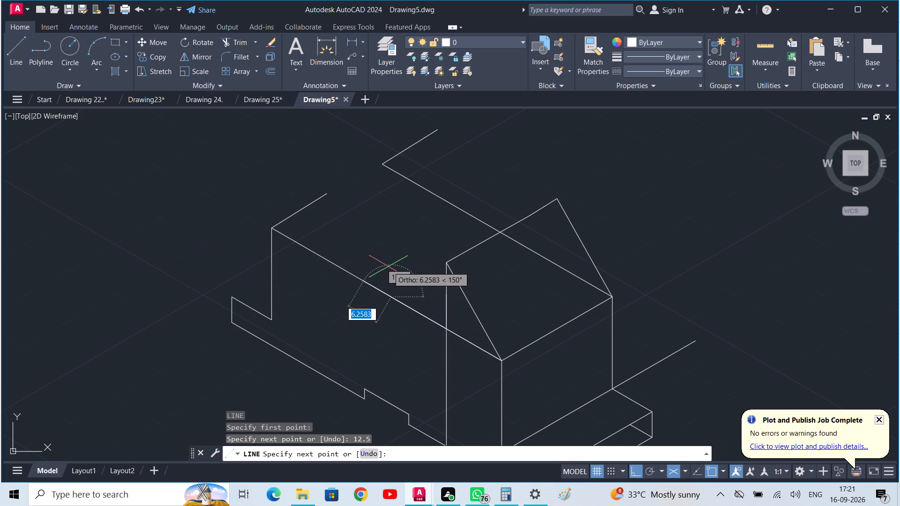
key(F5)
key(2)
key(Return)
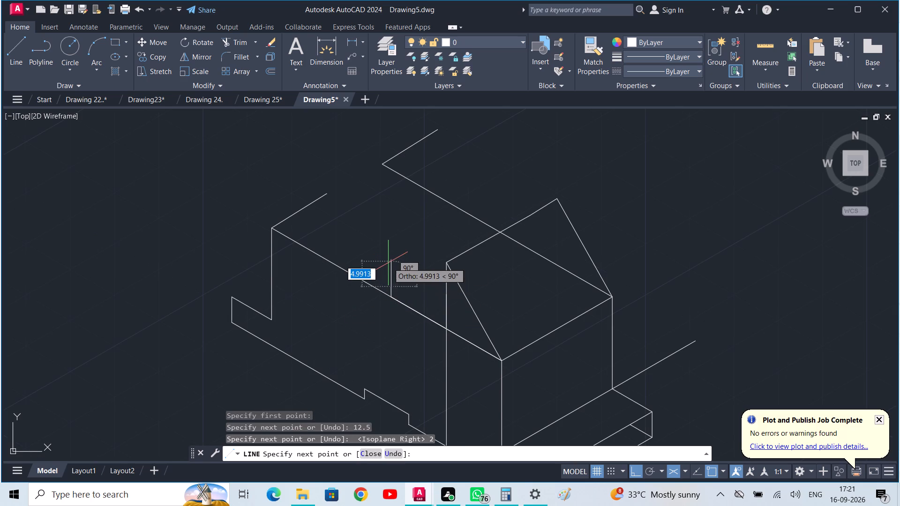
click(447, 264)
key(Escape)
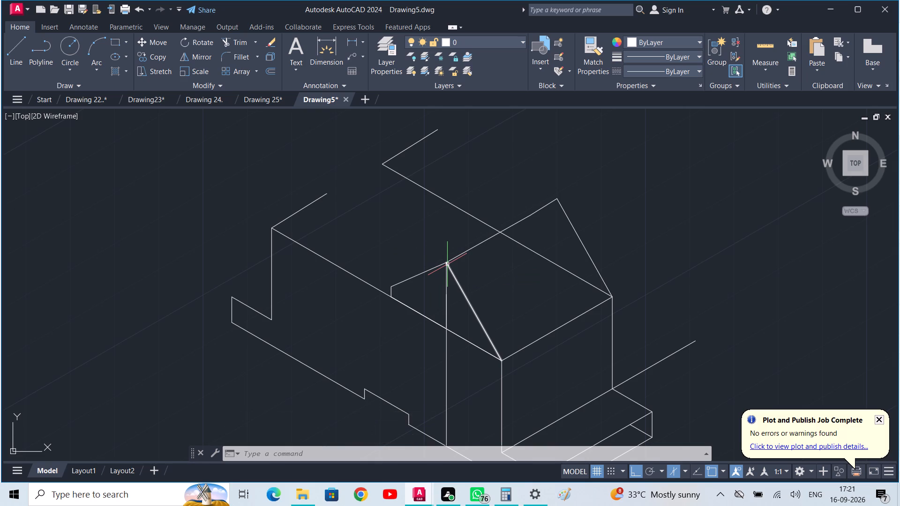
Draw a line from that 2-unit riser's base 2 units toward the far end, 2 units up, and to the far-end front peak.
text(l)
key(space)
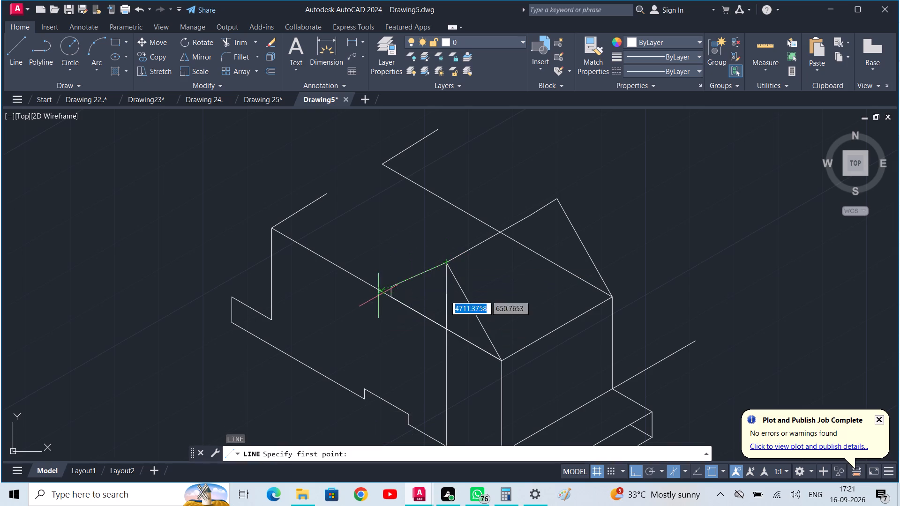
click(391, 301)
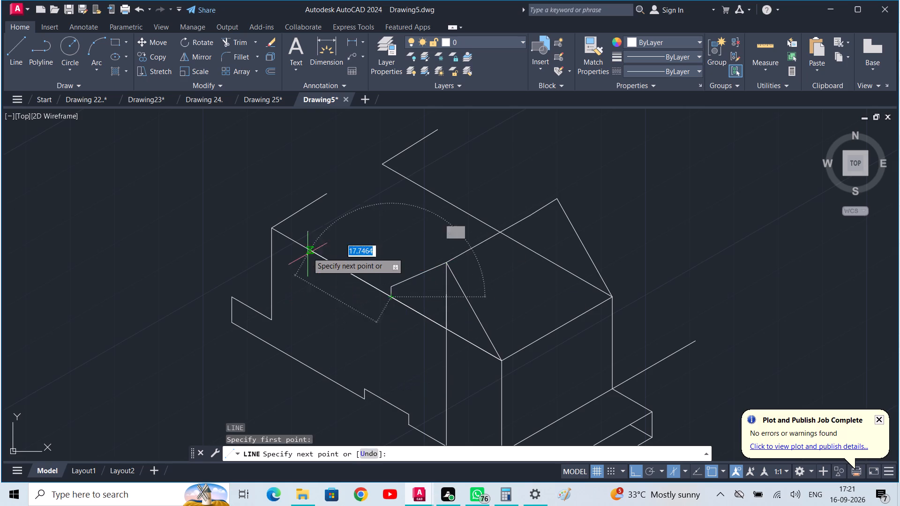
key(F5)
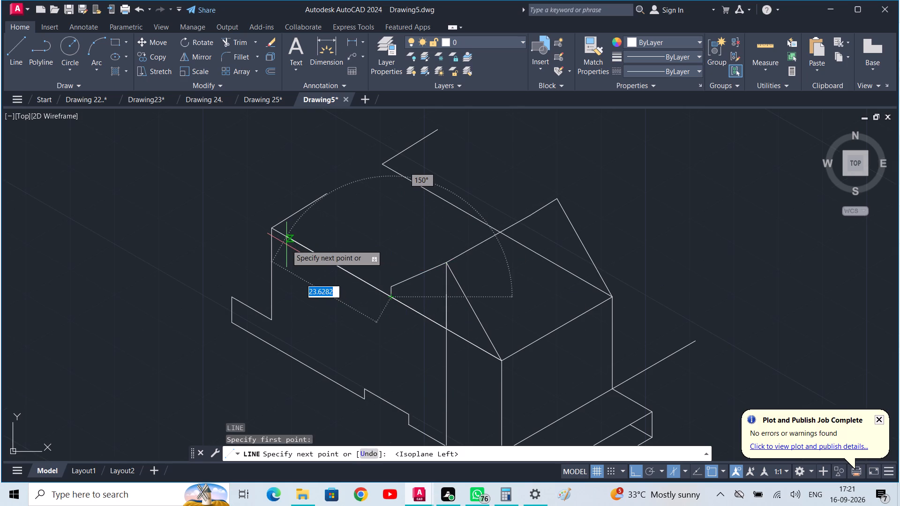
key(2)
key(Return)
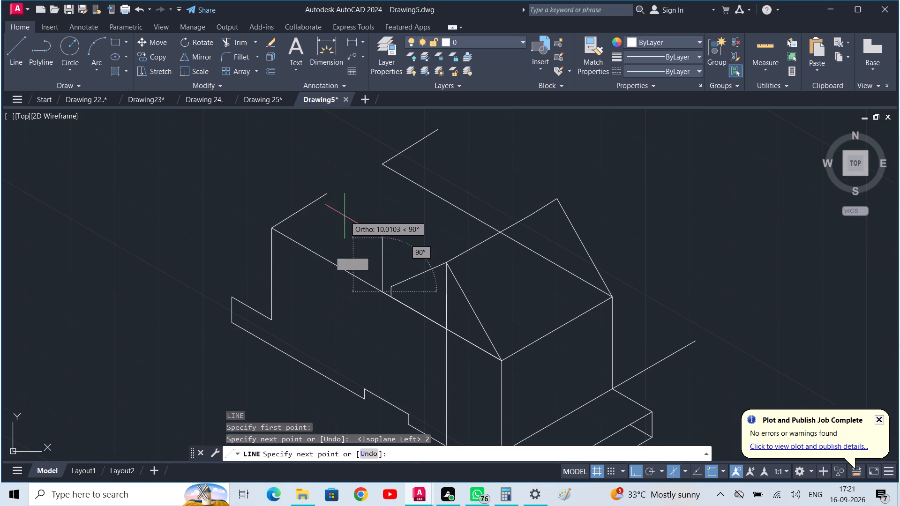
key(2)
key(Return)
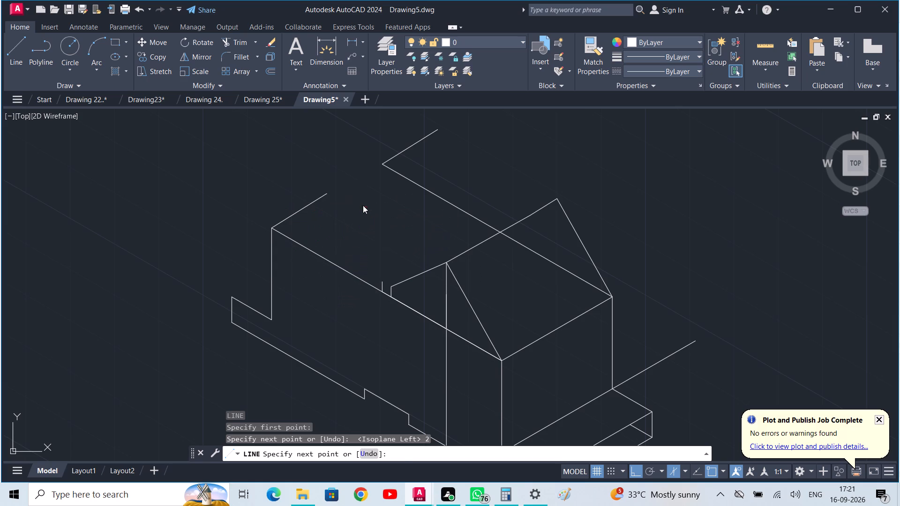
click(325, 193)
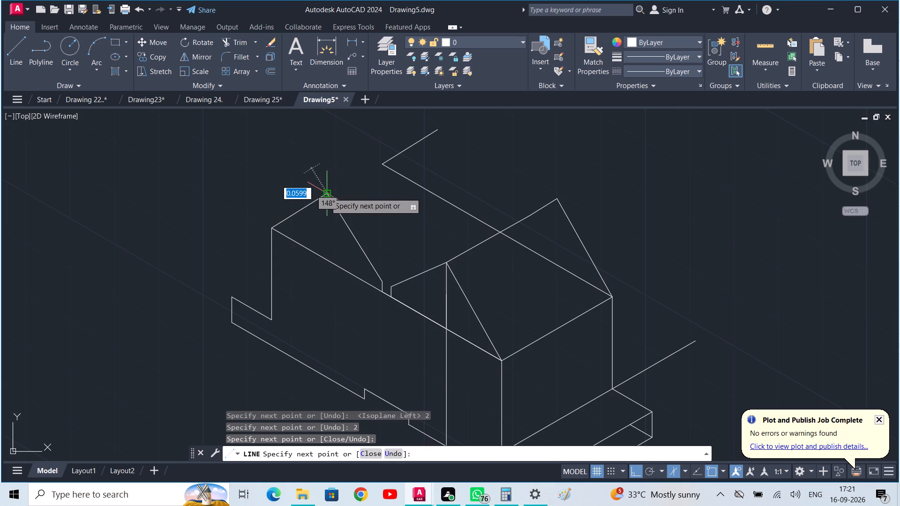
key(Escape)
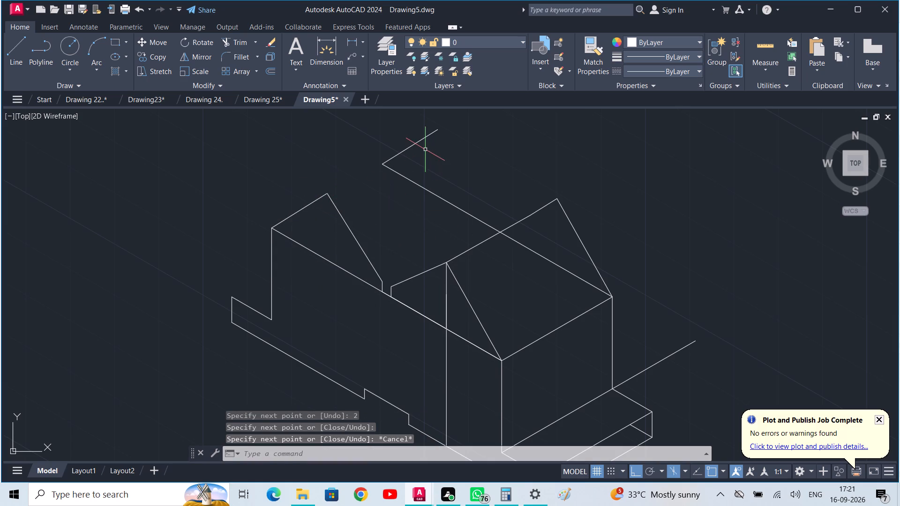
Copy the front gap's two risers and both adjoining gable slopes 25 units toward the back.
click(378, 272)
click(382, 288)
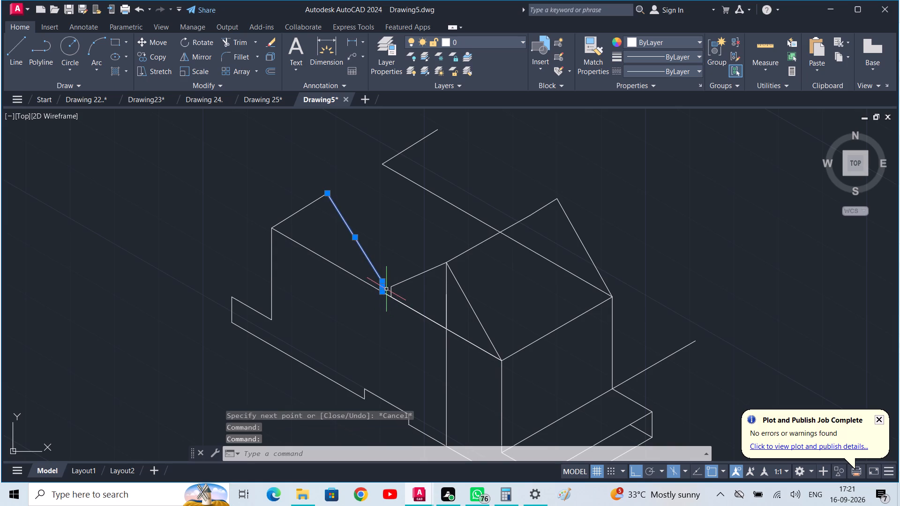
click(390, 290)
click(407, 274)
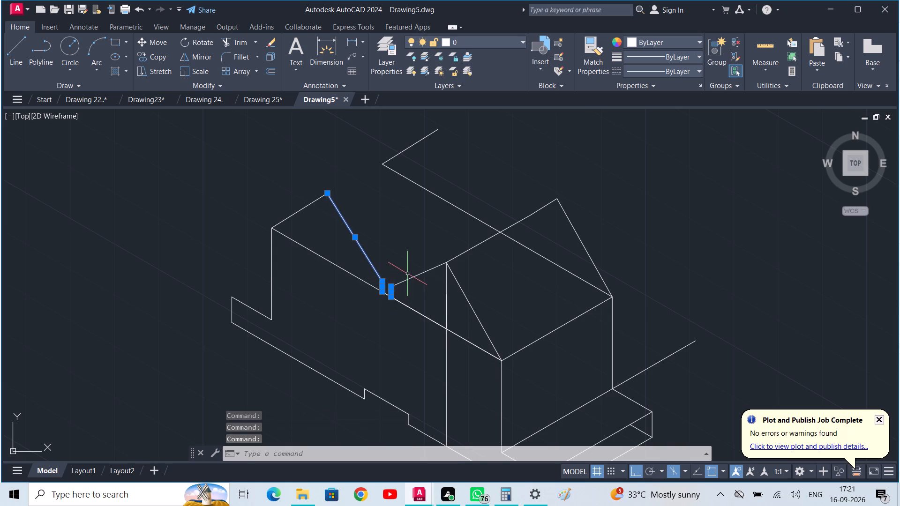
click(412, 273)
click(417, 273)
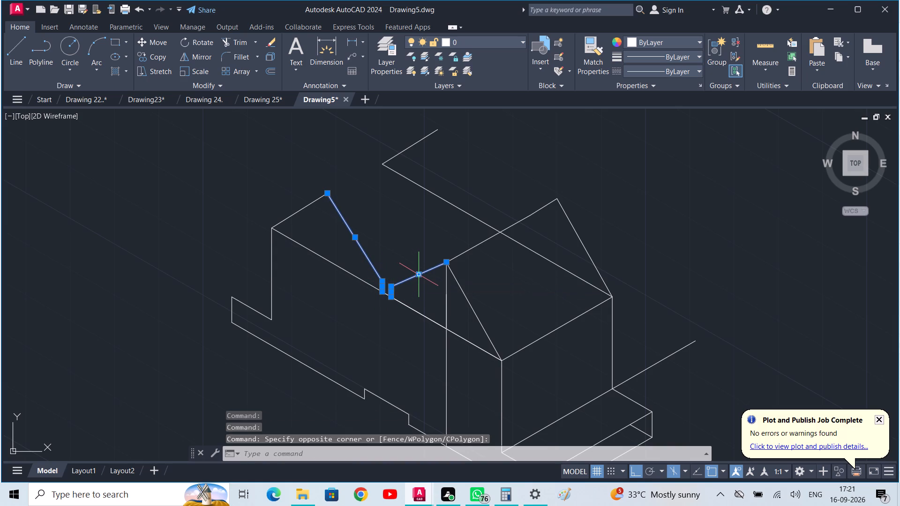
key(c)
text(o)
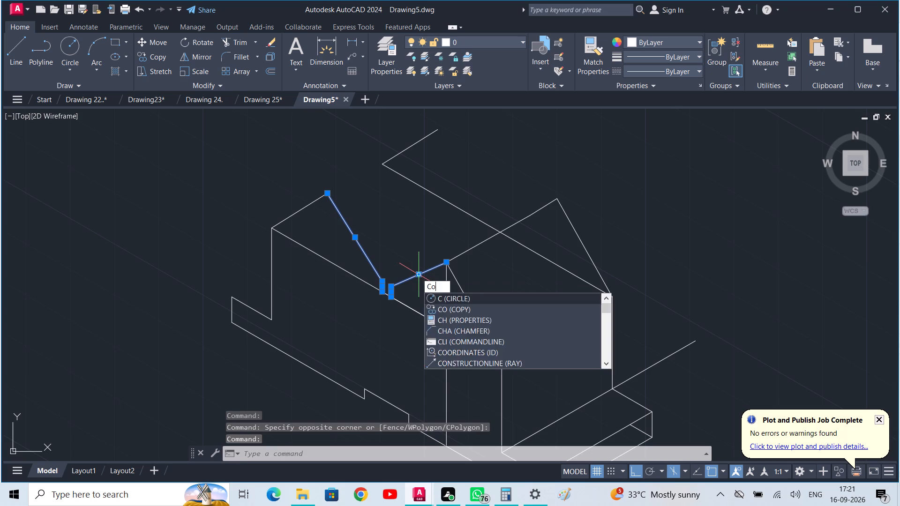
key(space)
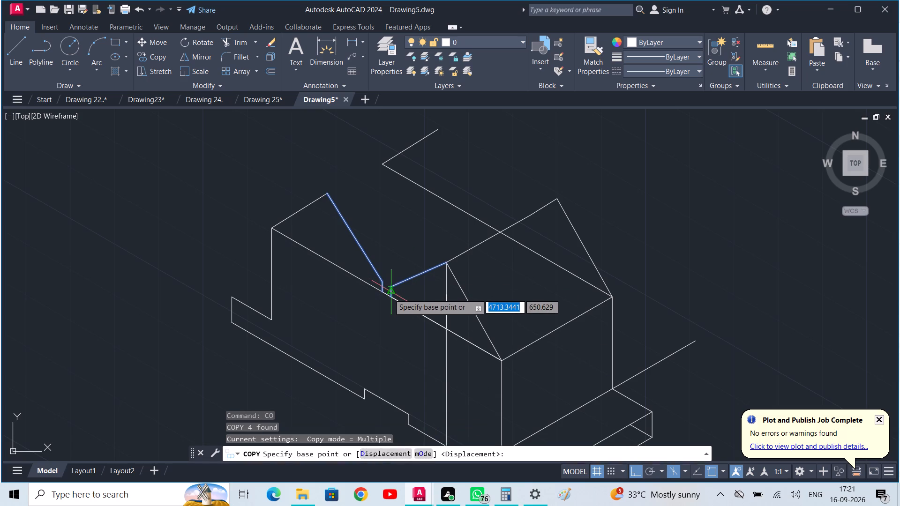
click(389, 297)
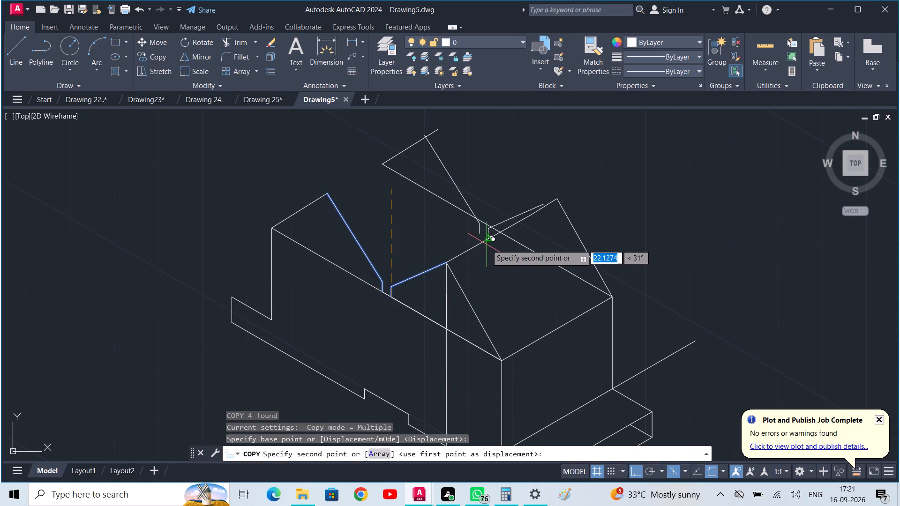
key(F5)
text(25)
key(Return)
key(Escape)
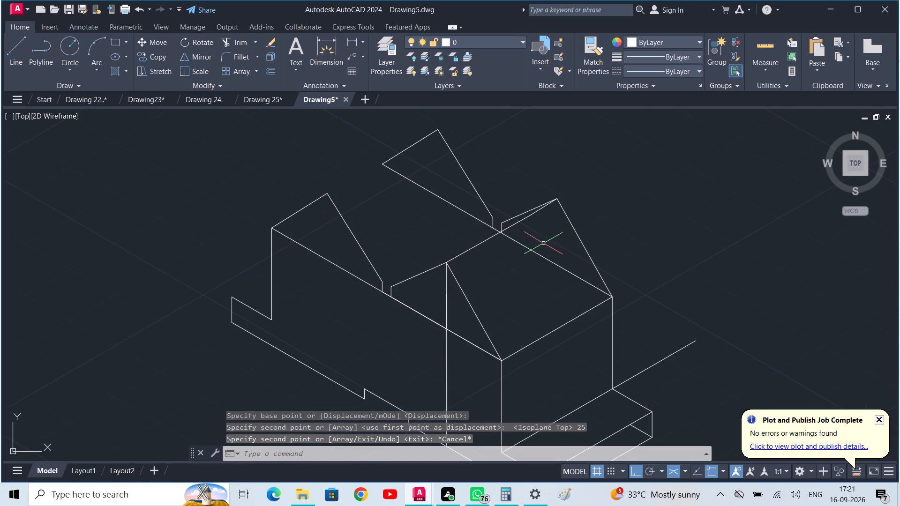
Draw two lines joining the tops of the back gap risers to the tops of the matching front gap risers.
key(l)
key(space)
click(489, 217)
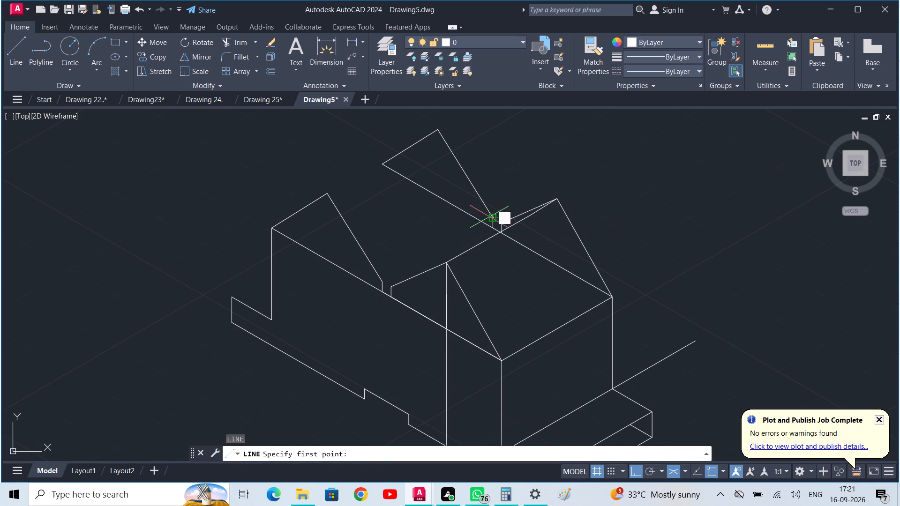
click(381, 282)
key(space)
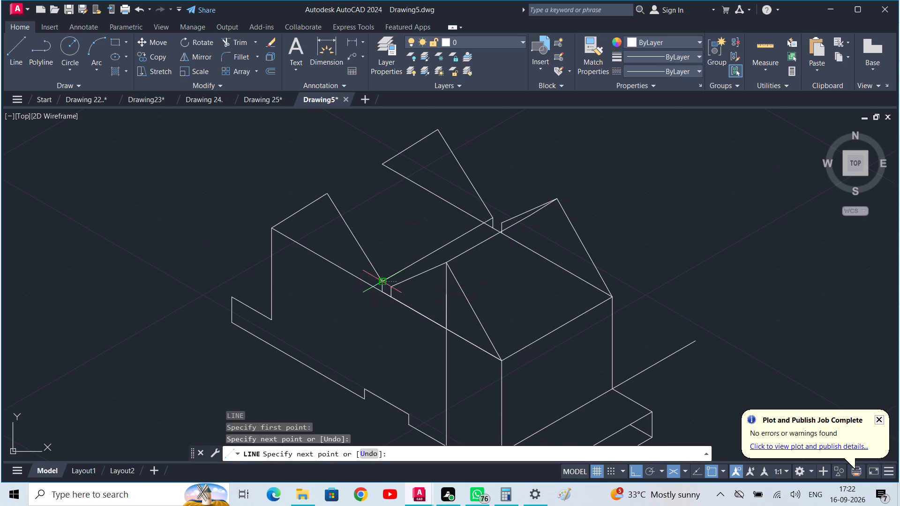
key(space)
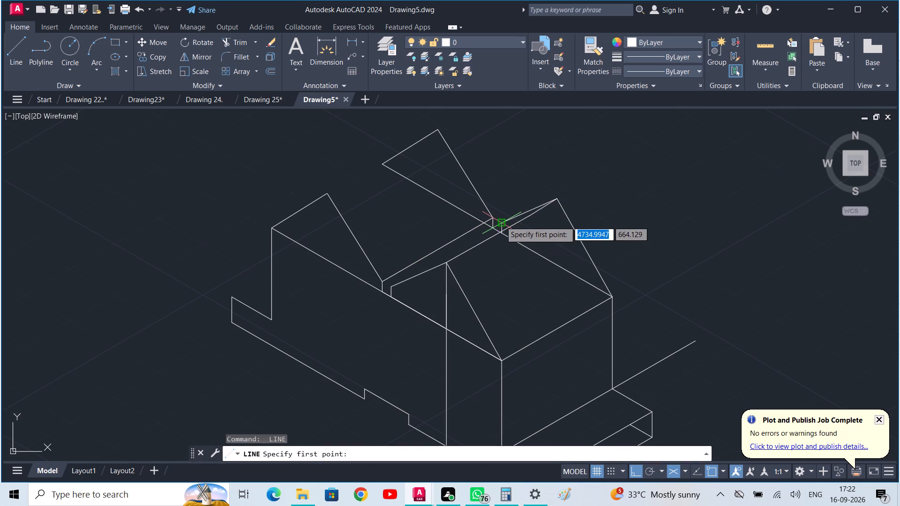
click(501, 221)
click(388, 285)
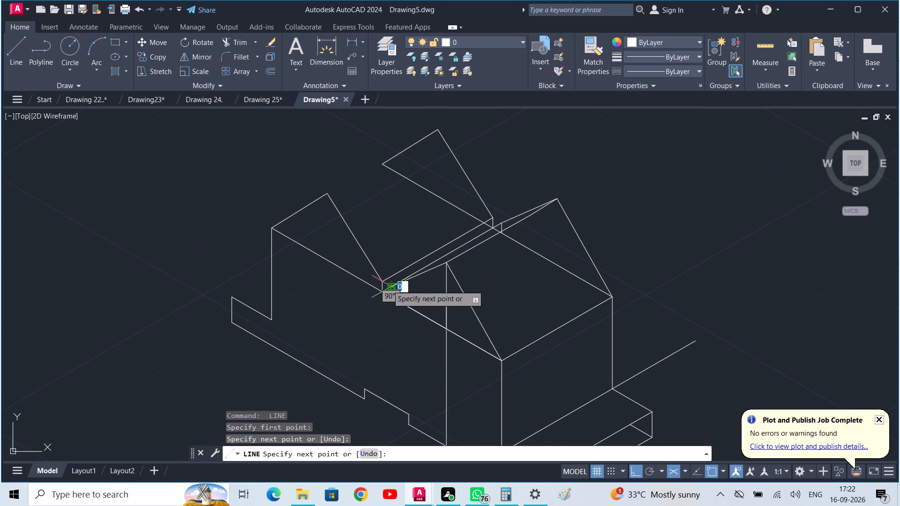
key(space)
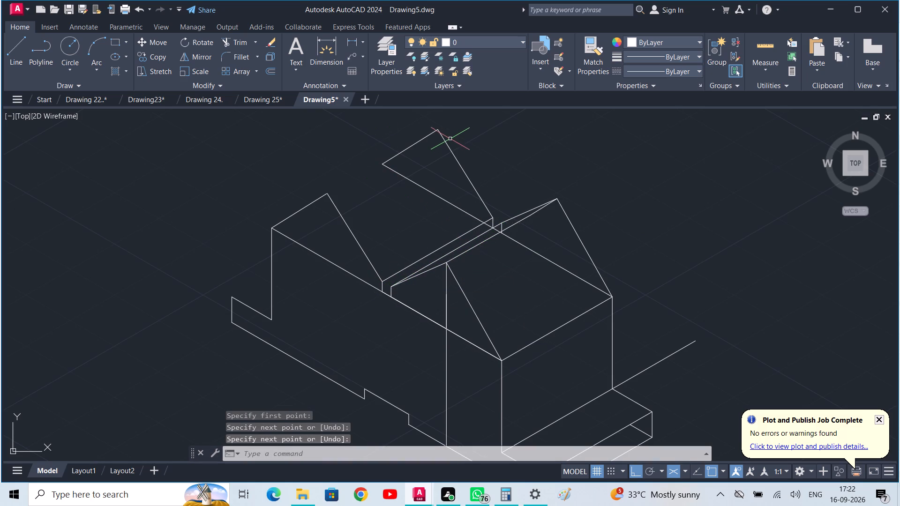
Draw the far-end roof's ridge line from the back peak to the front peak.
key(space)
click(437, 130)
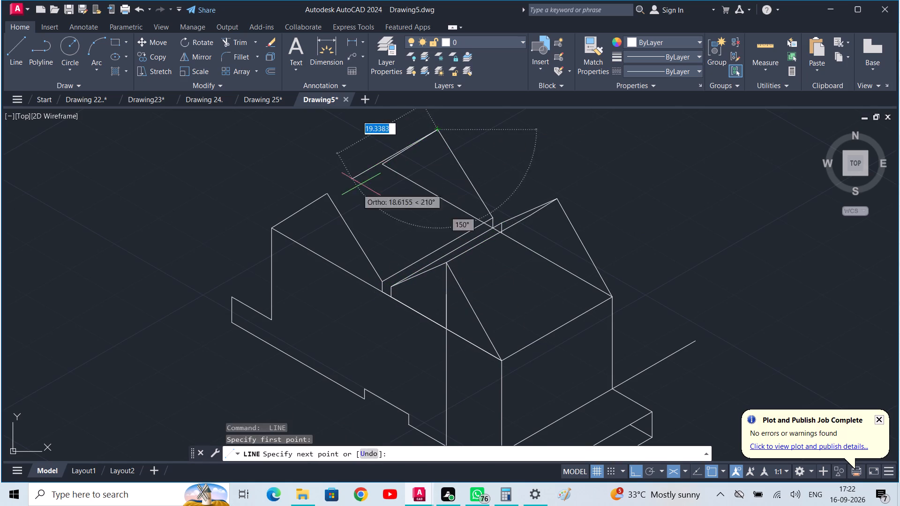
click(322, 194)
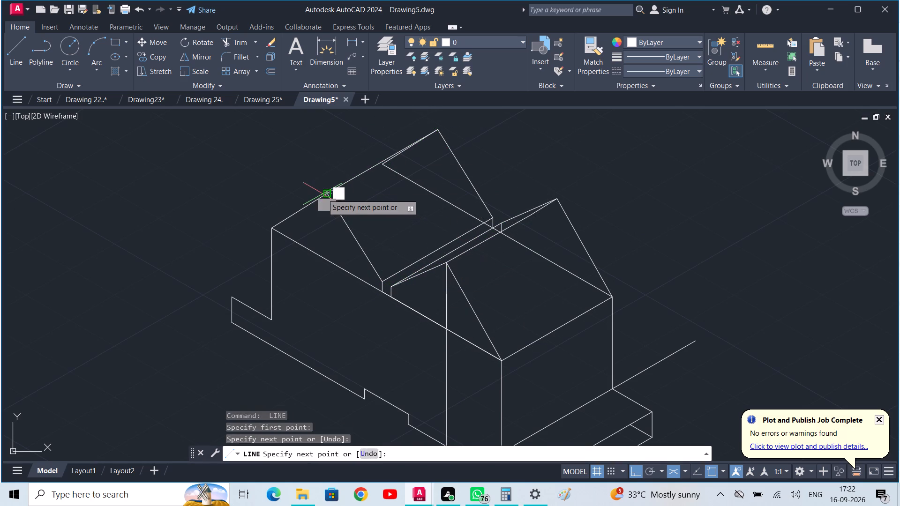
key(space)
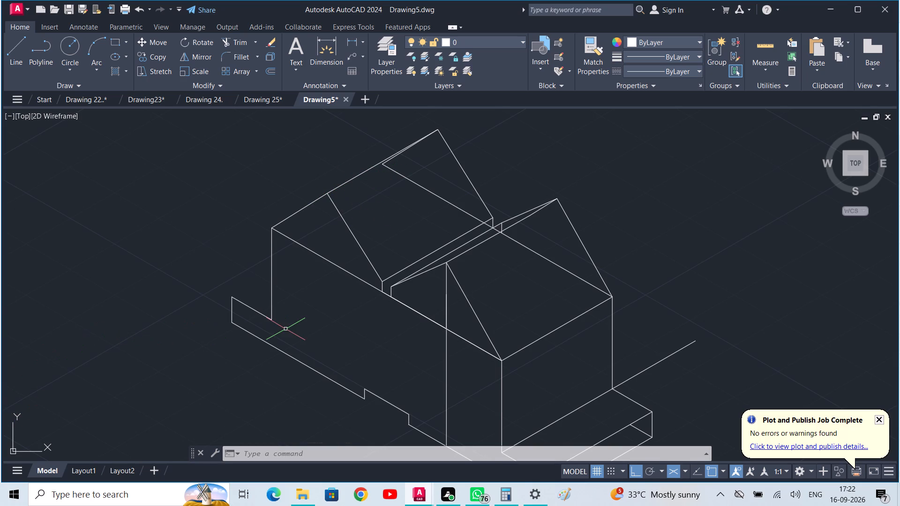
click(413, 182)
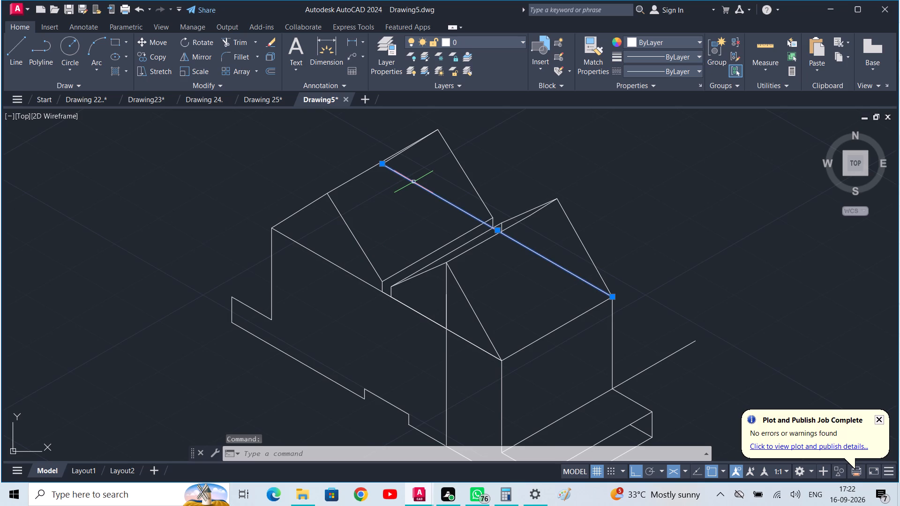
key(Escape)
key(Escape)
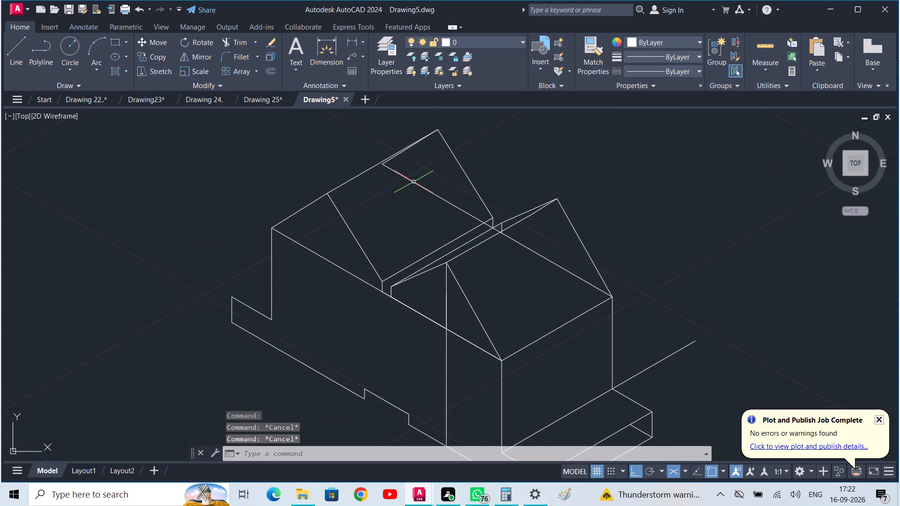
Trim away the back top edge behind the far-end roof up to the gap riser, and the far-end back gable's outer slope.
text(tr)
key(space)
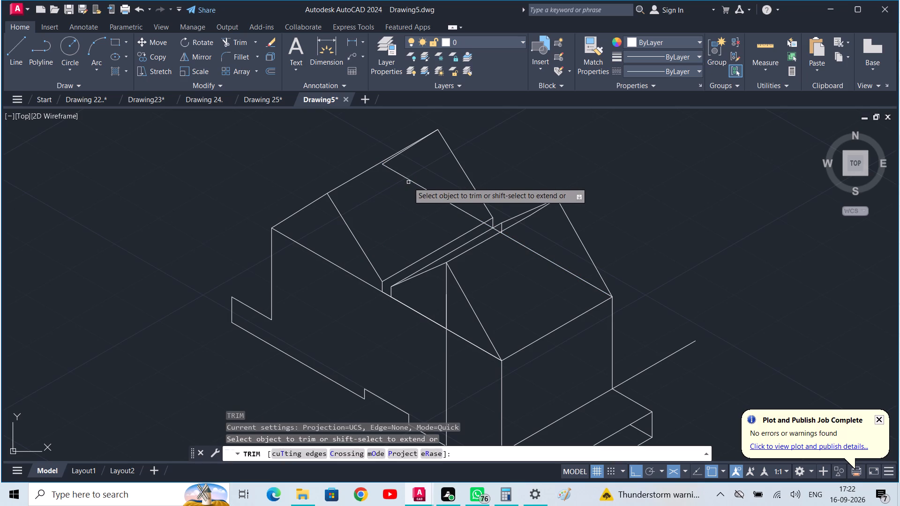
click(408, 182)
drag(411, 181, 415, 193)
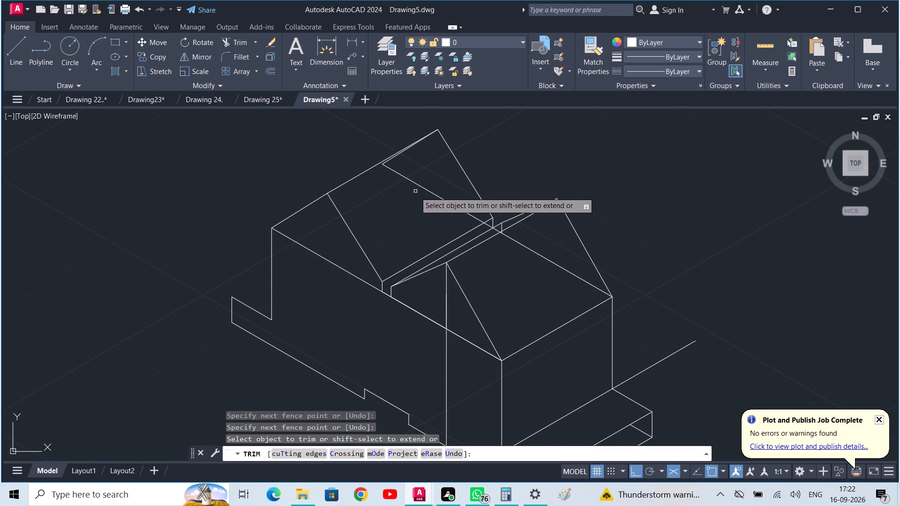
drag(415, 193, 414, 193)
drag(427, 180, 408, 212)
scroll(422, 168, up, 2)
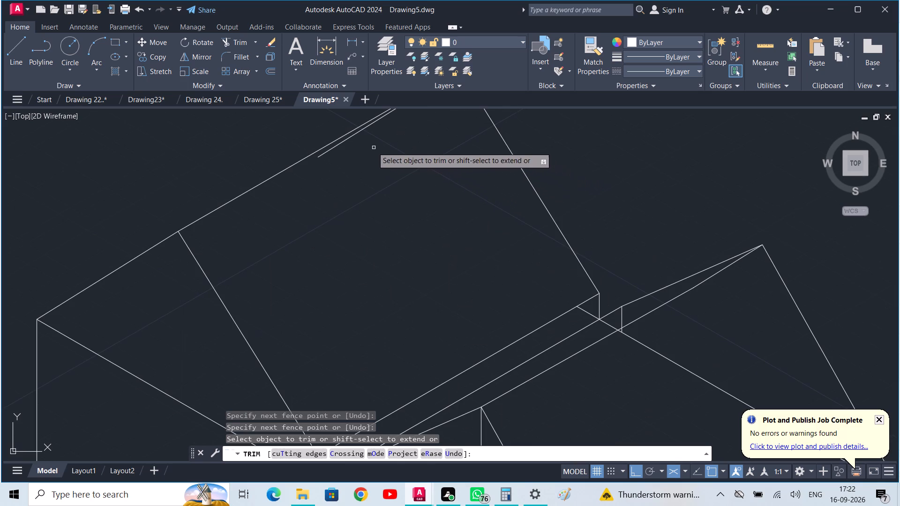
click(351, 137)
scroll(358, 144, down, 3)
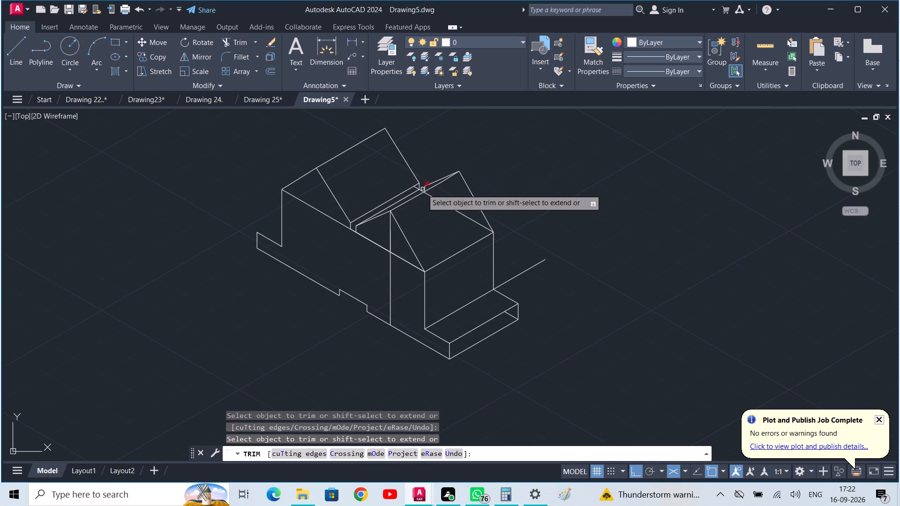
scroll(406, 190, up, 3)
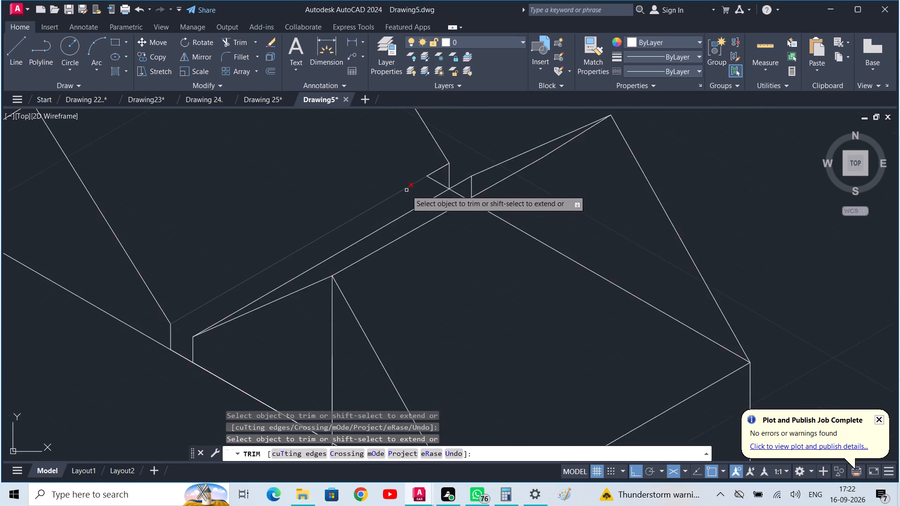
scroll(406, 190, up, 3)
click(526, 160)
scroll(521, 162, down, 1)
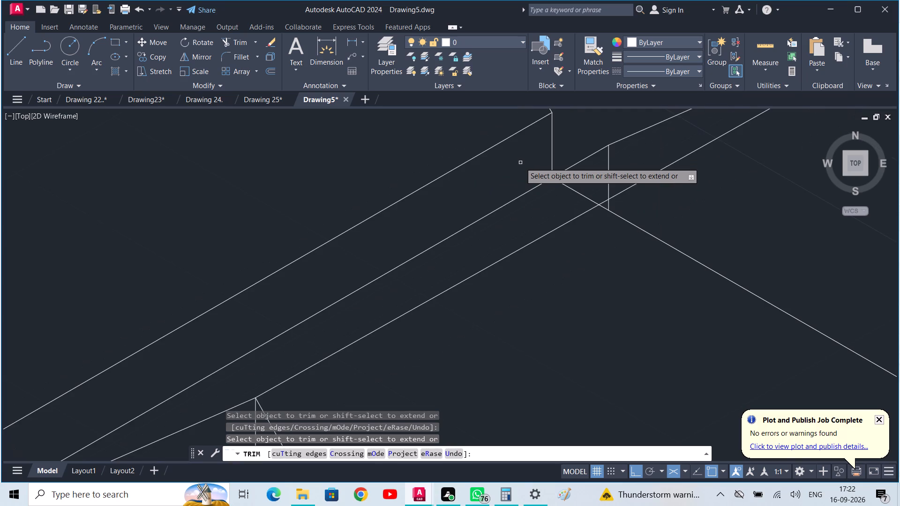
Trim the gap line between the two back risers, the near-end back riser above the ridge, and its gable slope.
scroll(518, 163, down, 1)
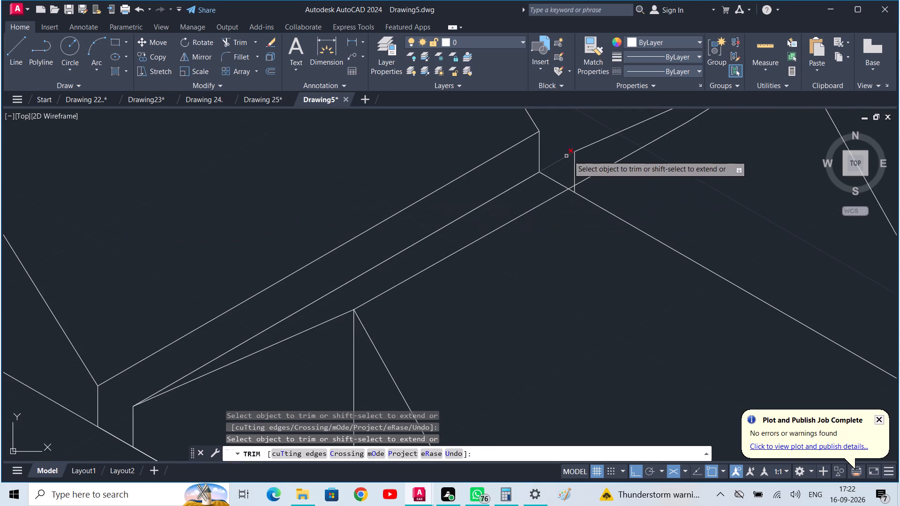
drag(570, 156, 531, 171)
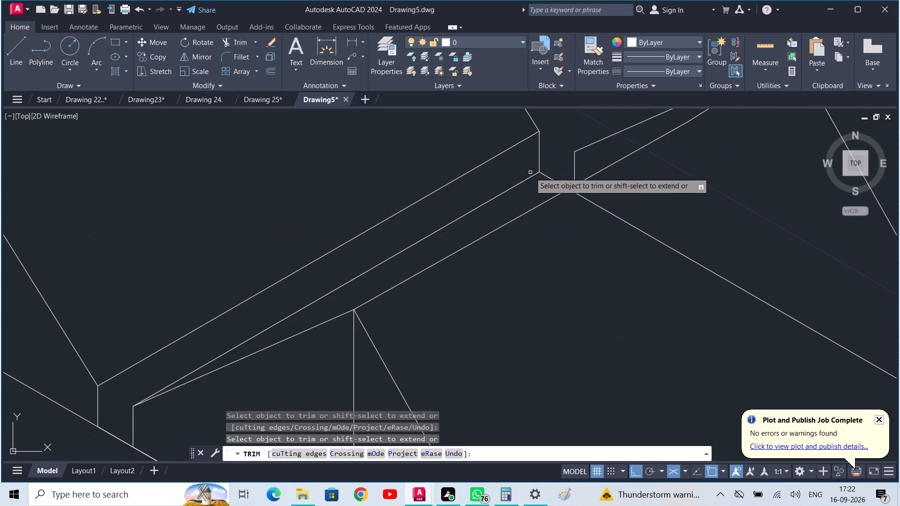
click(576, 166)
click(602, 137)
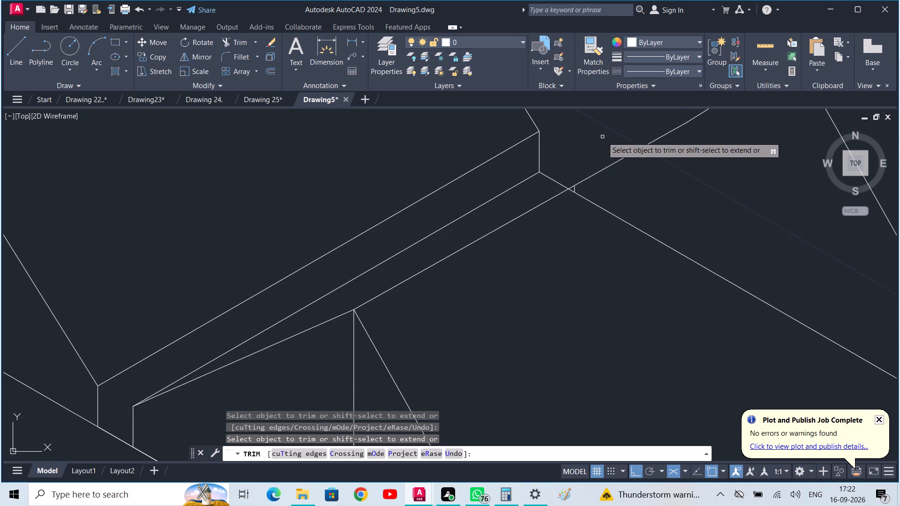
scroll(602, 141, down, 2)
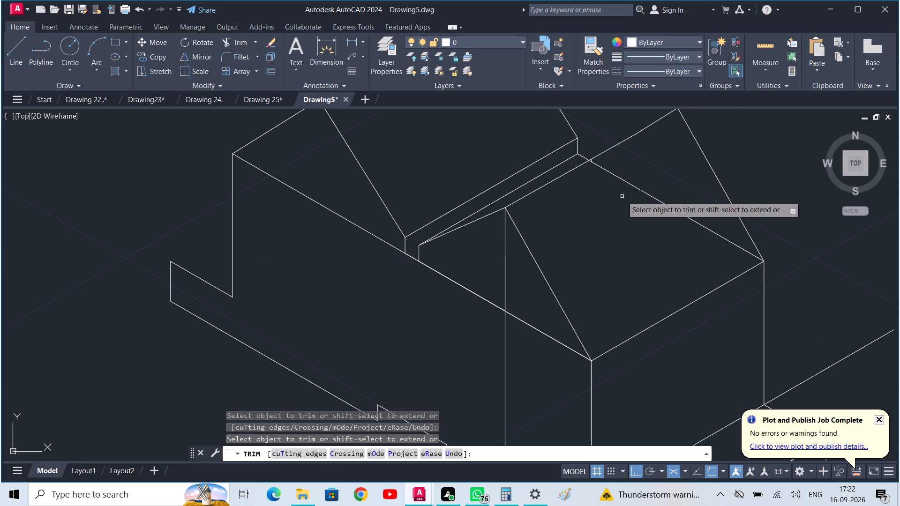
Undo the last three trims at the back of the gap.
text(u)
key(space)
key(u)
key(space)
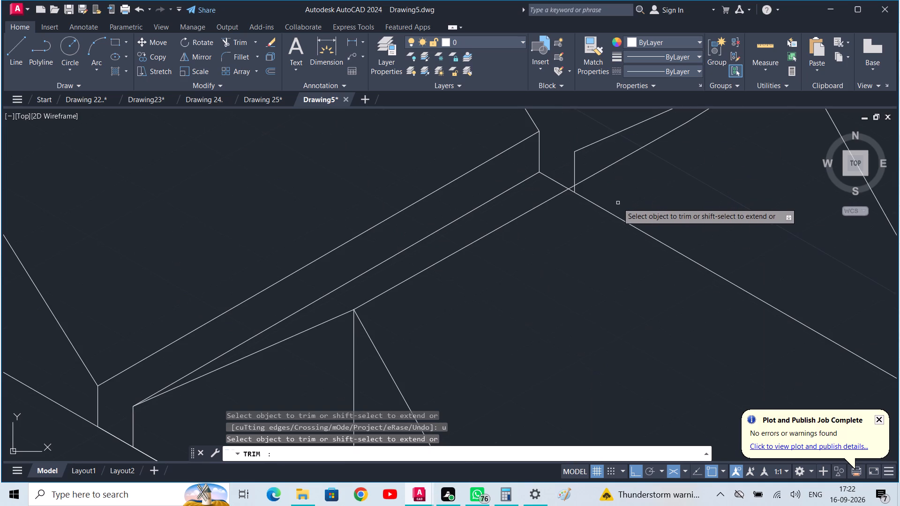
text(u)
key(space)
Trim away the near-end back riser, including its short piece below the near-end ridge line.
scroll(628, 212, down, 1)
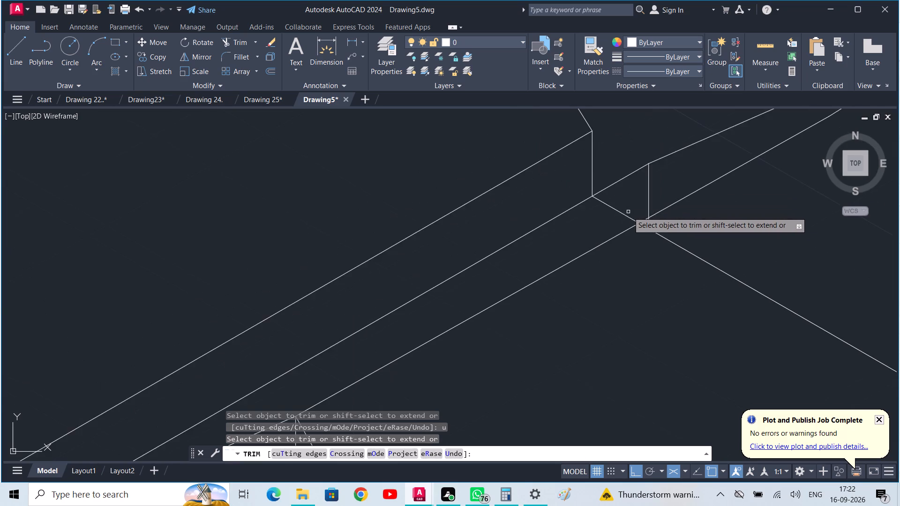
scroll(628, 212, down, 2)
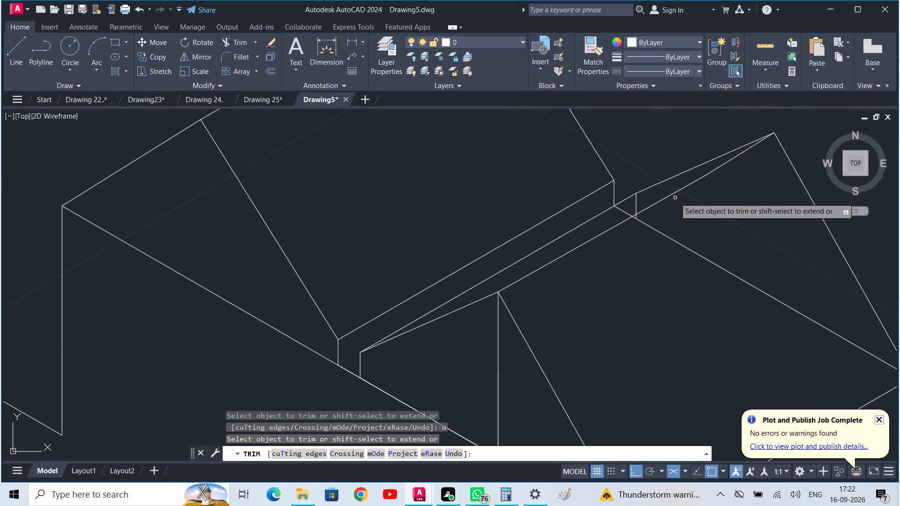
click(637, 203)
scroll(638, 213, up, 3)
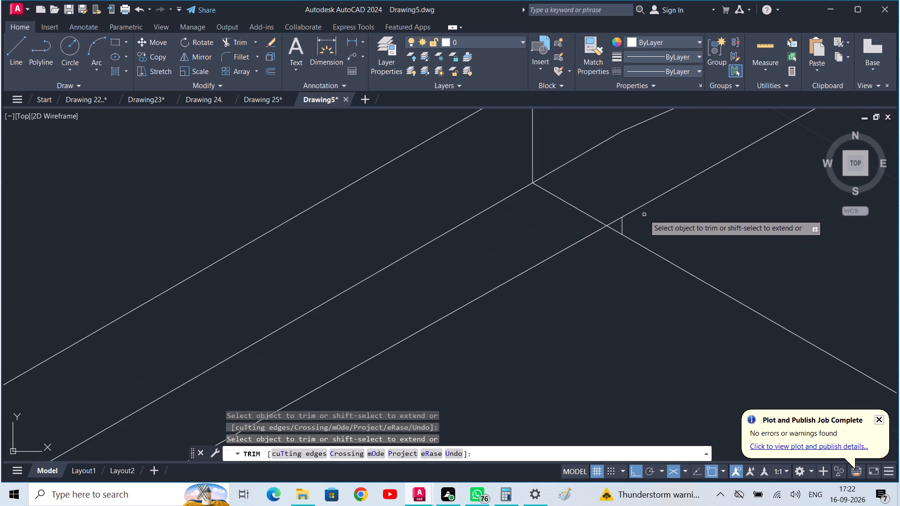
click(622, 224)
scroll(627, 226, down, 3)
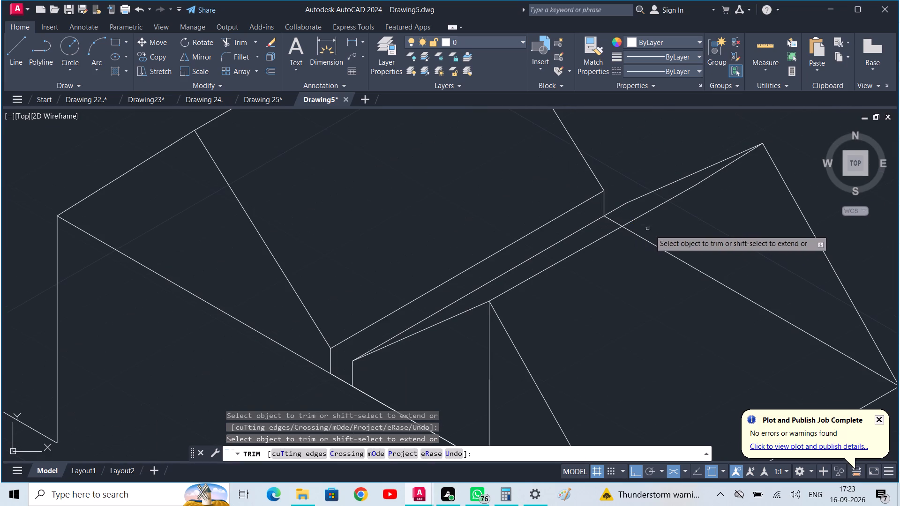
Trim away the back top edge behind the near-end roof and its short piece across the gap.
click(648, 238)
drag(649, 238, 644, 264)
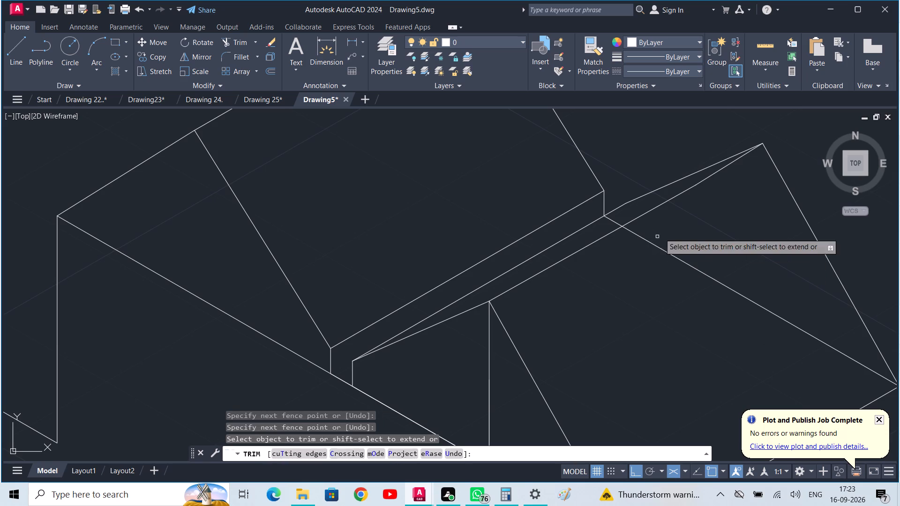
drag(666, 219, 645, 276)
scroll(594, 217, up, 2)
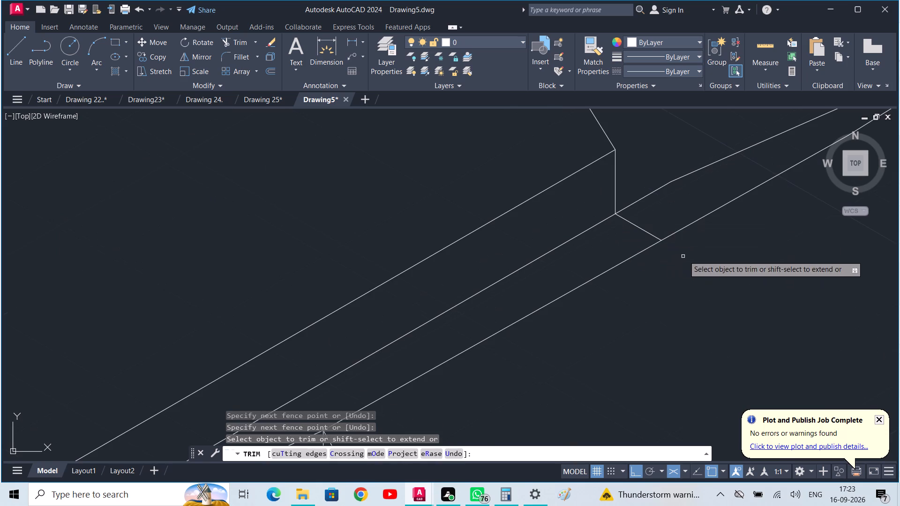
drag(660, 220, 627, 244)
scroll(634, 241, down, 4)
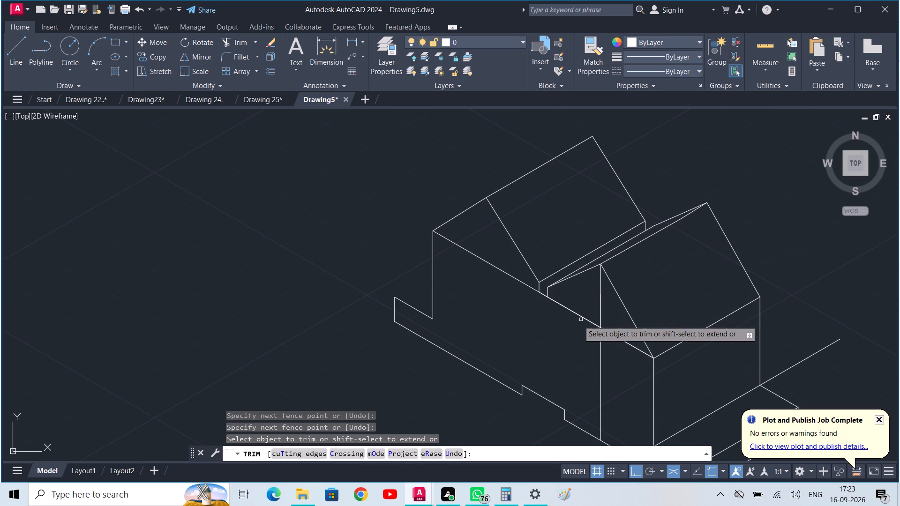
Trim away the front top edge line across both gable ends and the leftover vertical line below the near block's front peak.
click(601, 300)
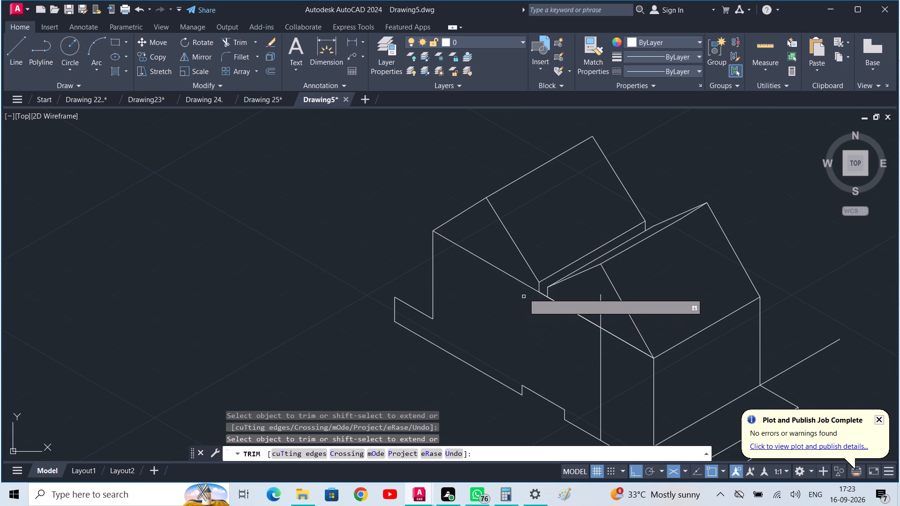
drag(502, 262, 524, 300)
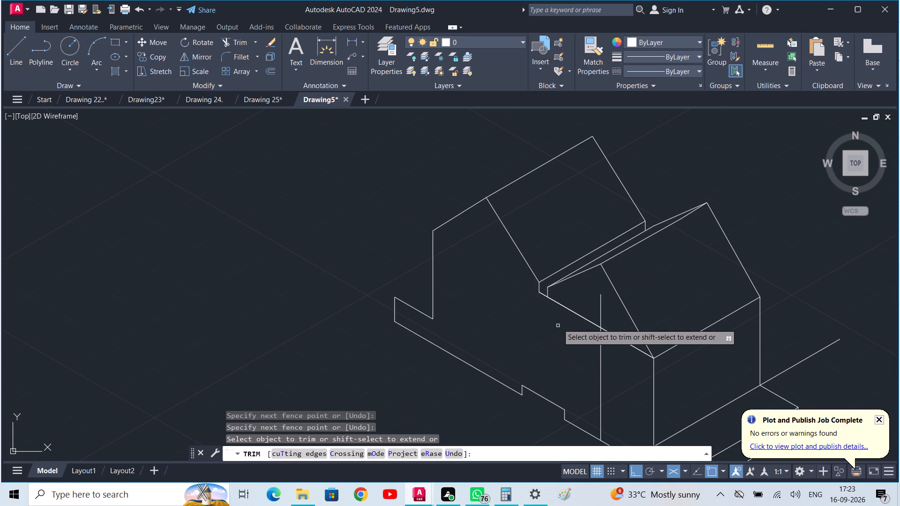
drag(568, 298, 579, 330)
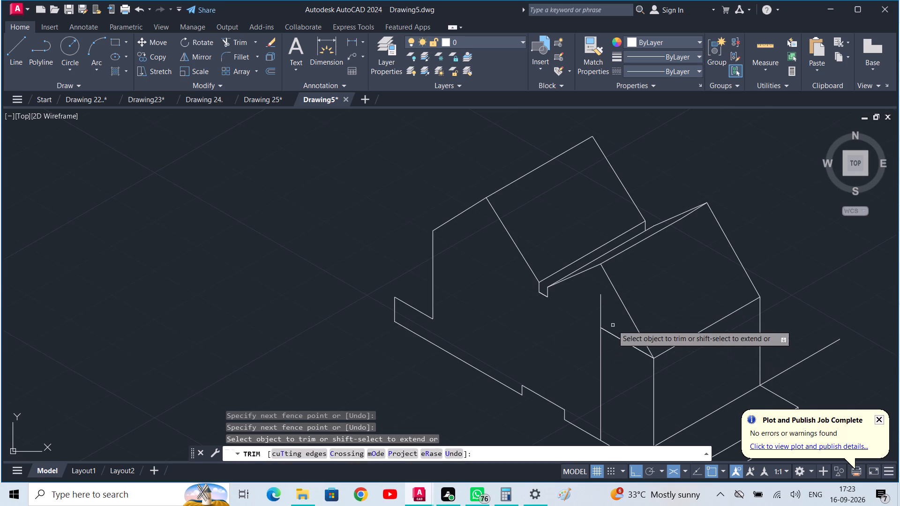
drag(613, 324, 582, 339)
drag(602, 318, 587, 313)
Trim the overhanging line behind the near-end base step and the short hidden line inside that step's end face.
middle_drag(591, 326, 541, 256)
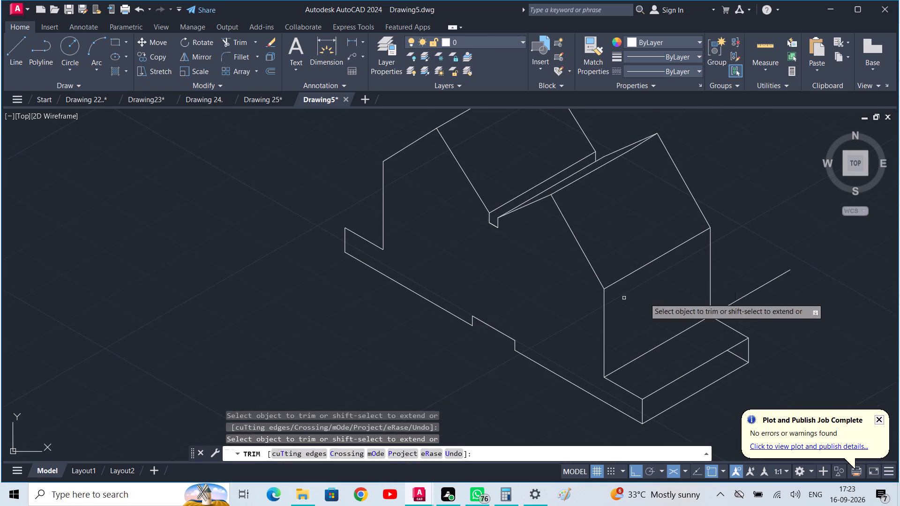
drag(779, 255, 774, 317)
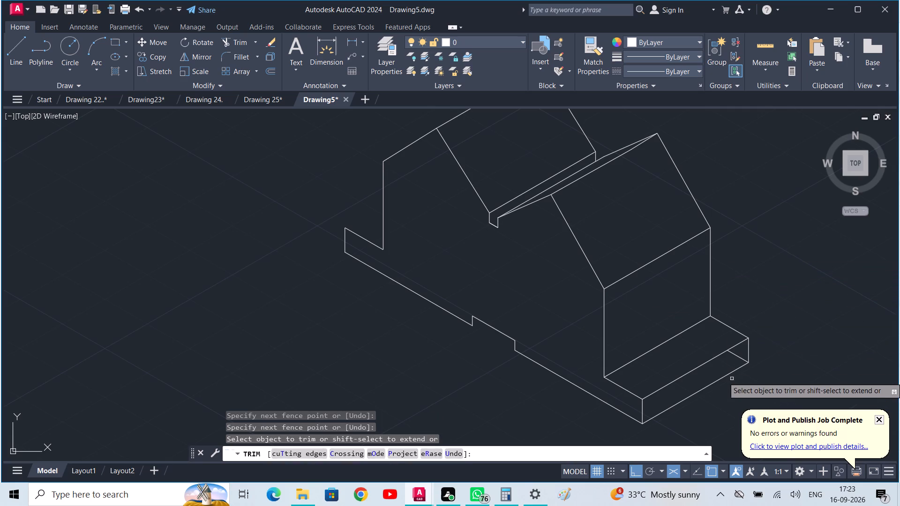
click(737, 357)
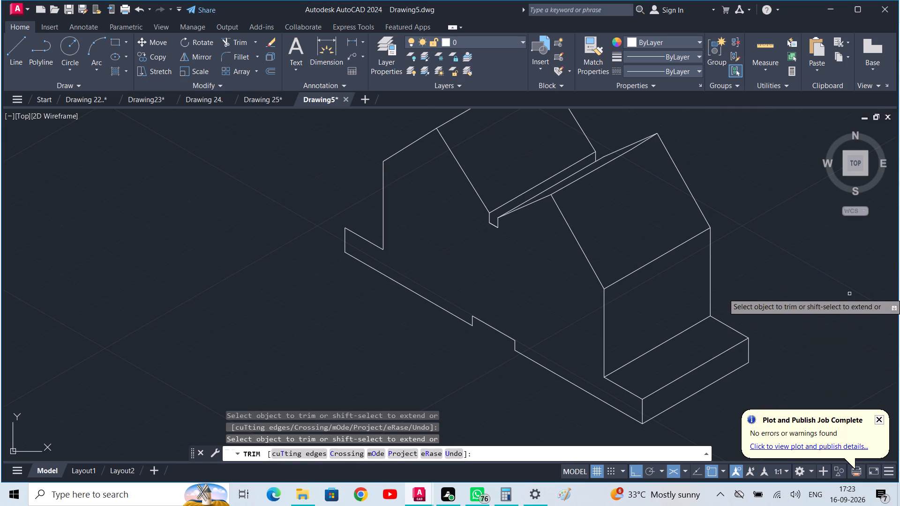
Draw a 30° line from the far-end base step's upper outer corner to the far block's front roof slope.
scroll(846, 285, down, 1)
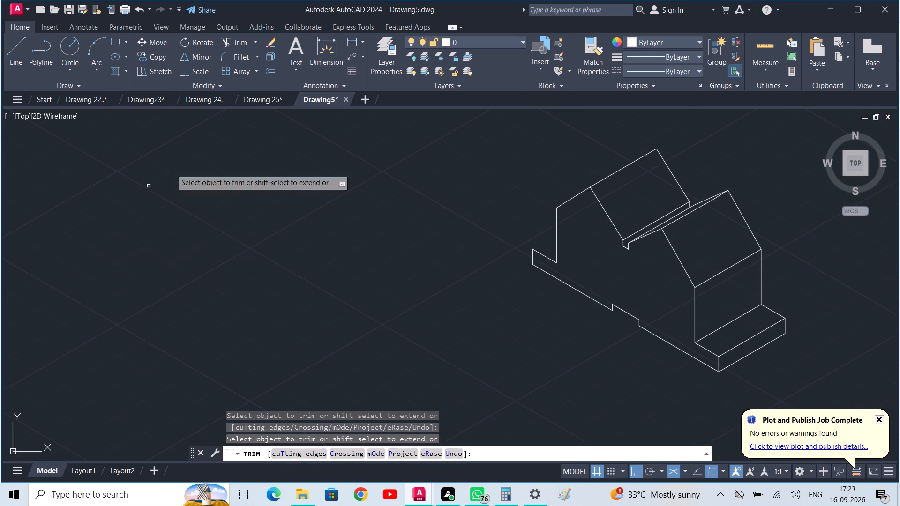
text(l)
key(space)
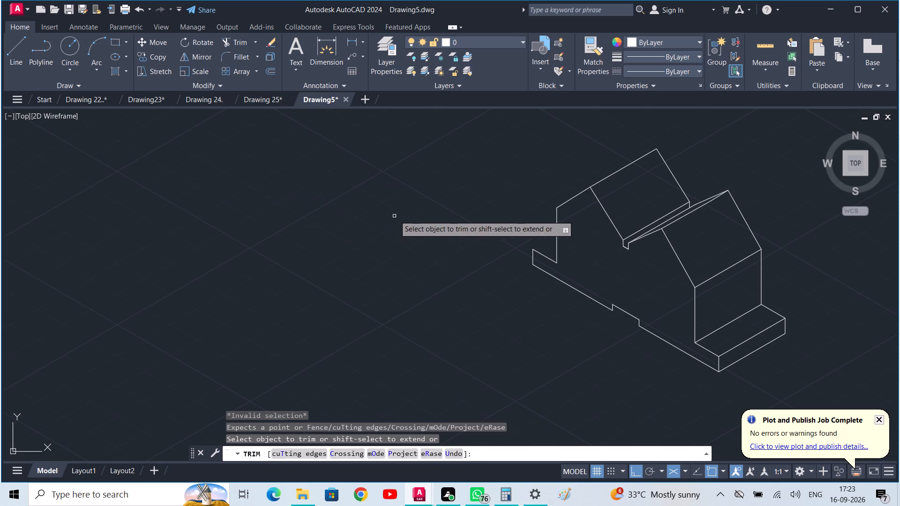
key(Escape)
key(l)
key(space)
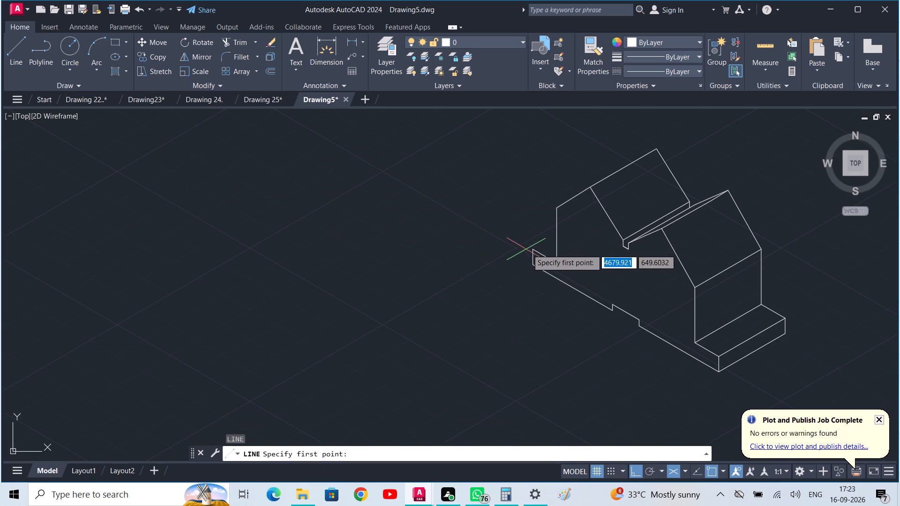
click(533, 250)
click(600, 208)
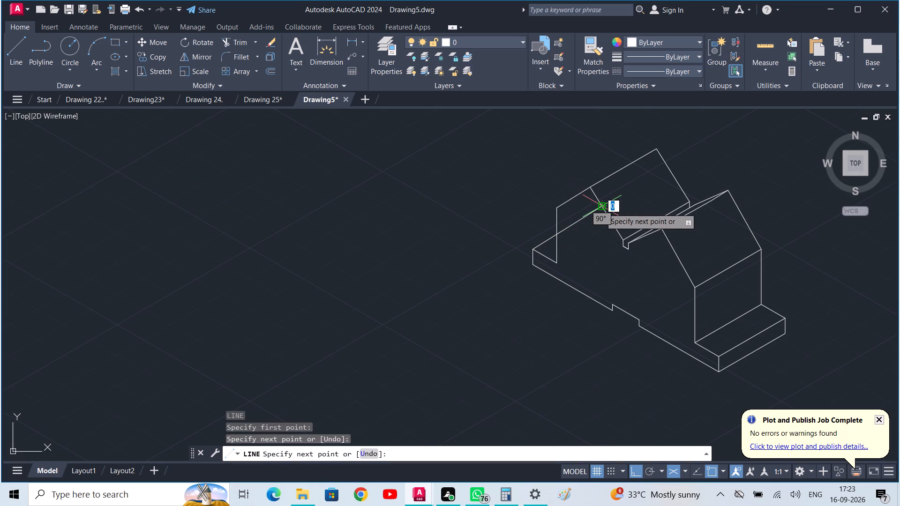
key(grave)
key(grave)
key(Escape)
key(Escape)
key(Escape)
key(Escape)
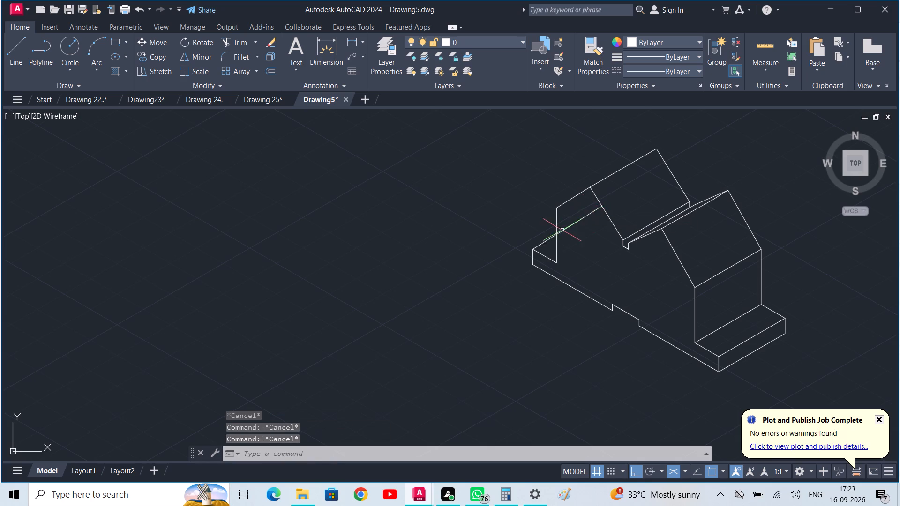
Trim the part of the new base edge that runs behind the far block's front wall.
key(t)
text(r)
key(space)
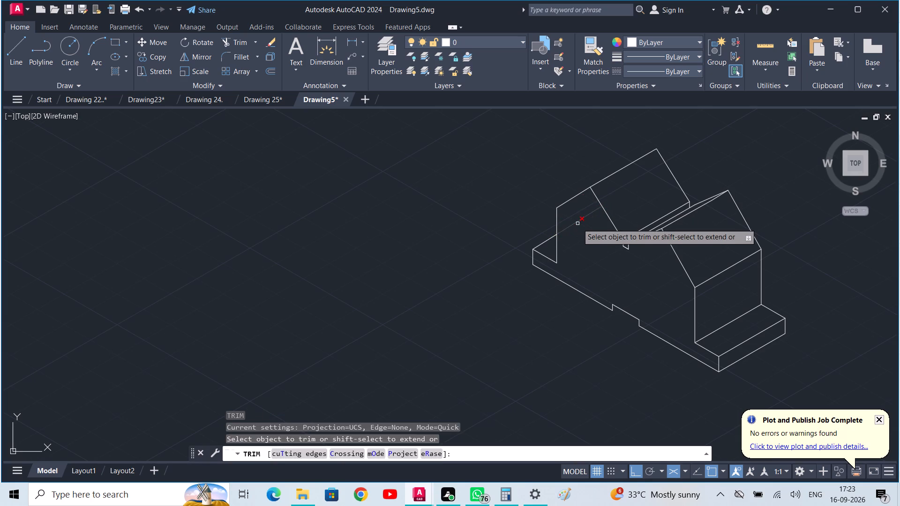
click(577, 223)
Trim away the long line inside the gap between the far roof's lower edge and the near block's ridge.
scroll(572, 224, down, 2)
scroll(575, 276, up, 1)
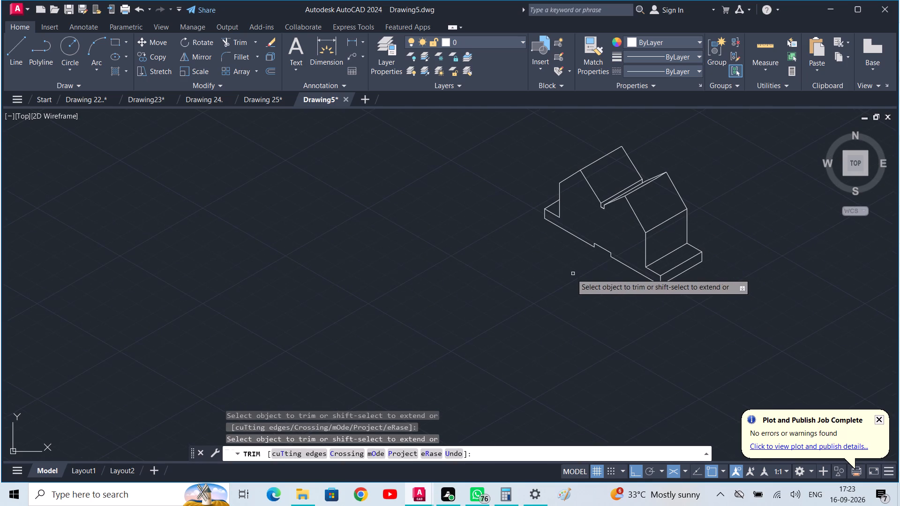
middle_drag(564, 272, 474, 312)
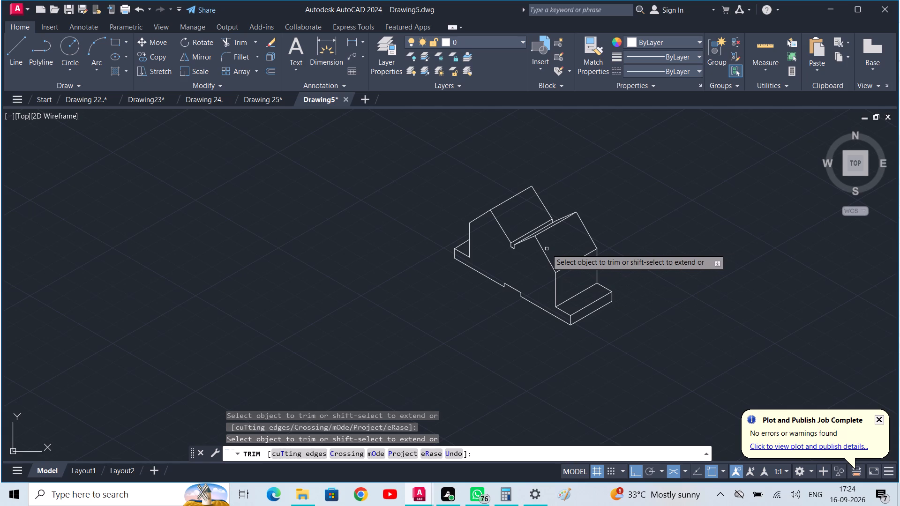
scroll(533, 232, up, 1)
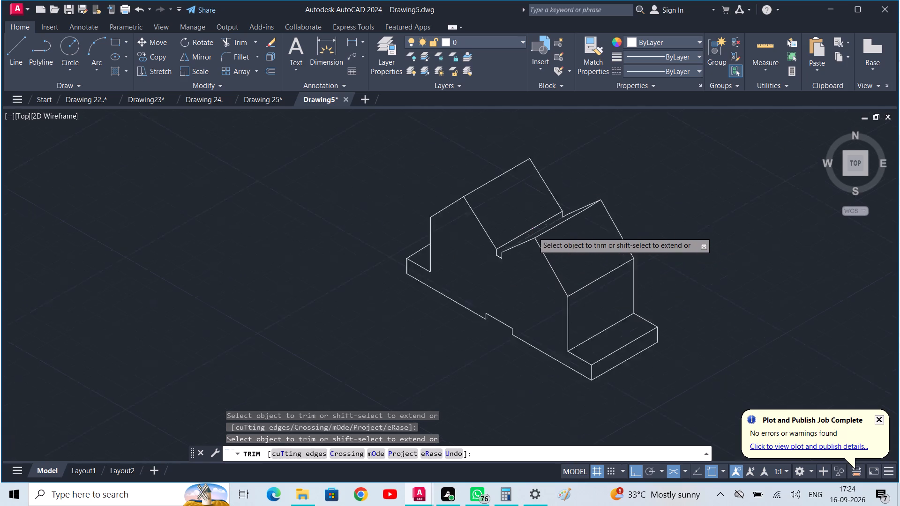
scroll(533, 232, up, 2)
click(532, 237)
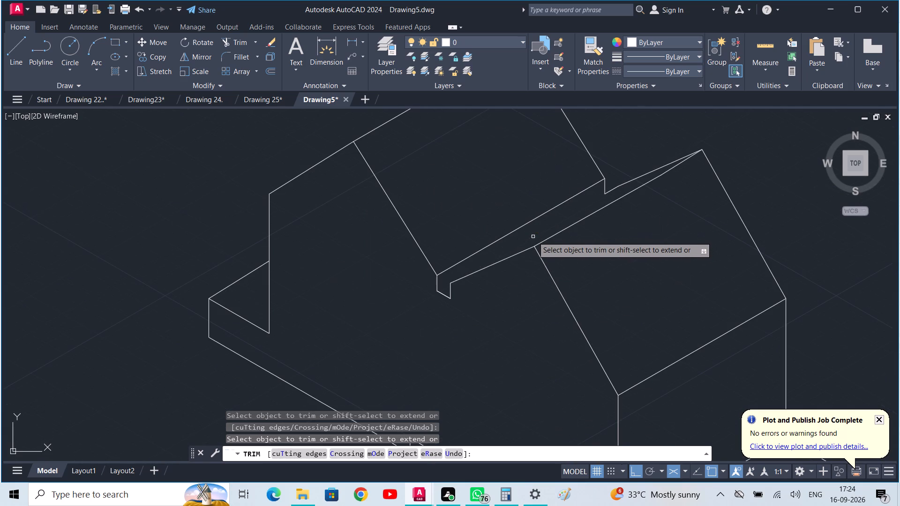
Draw a 30° line about 27 units long from the gap's lower front corner to the near block's back gable slope.
scroll(533, 237, down, 2)
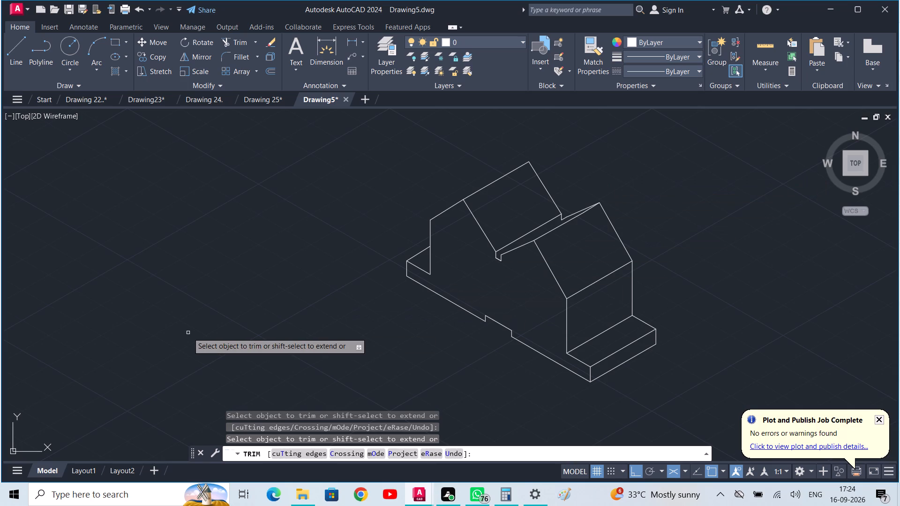
key(l)
key(space)
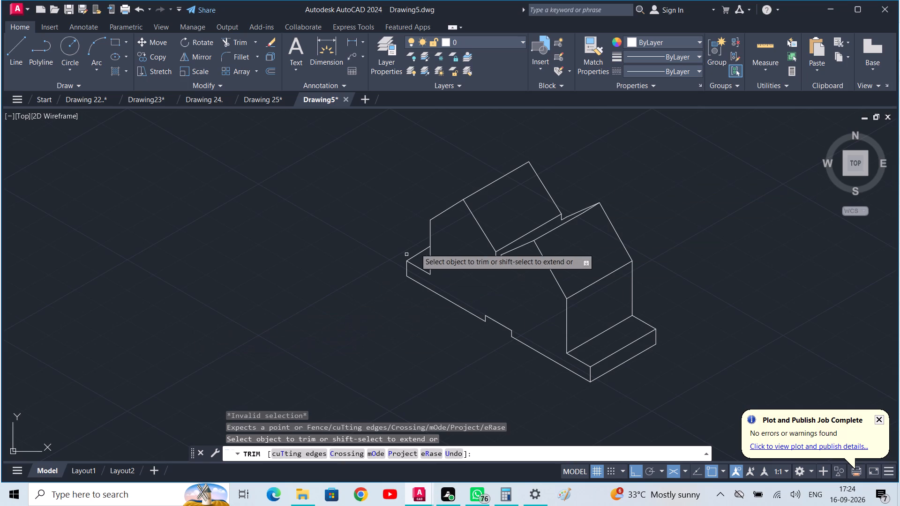
scroll(419, 243, up, 2)
key(Escape)
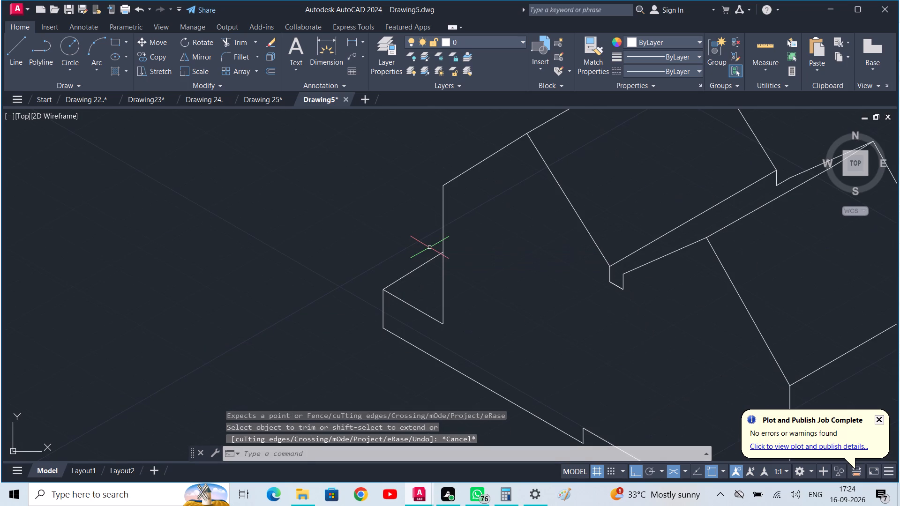
text(l)
key(space)
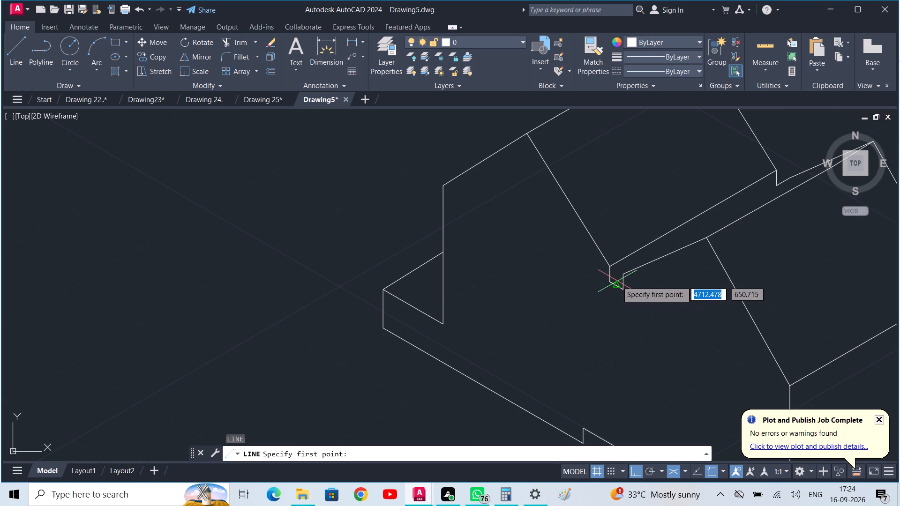
click(612, 280)
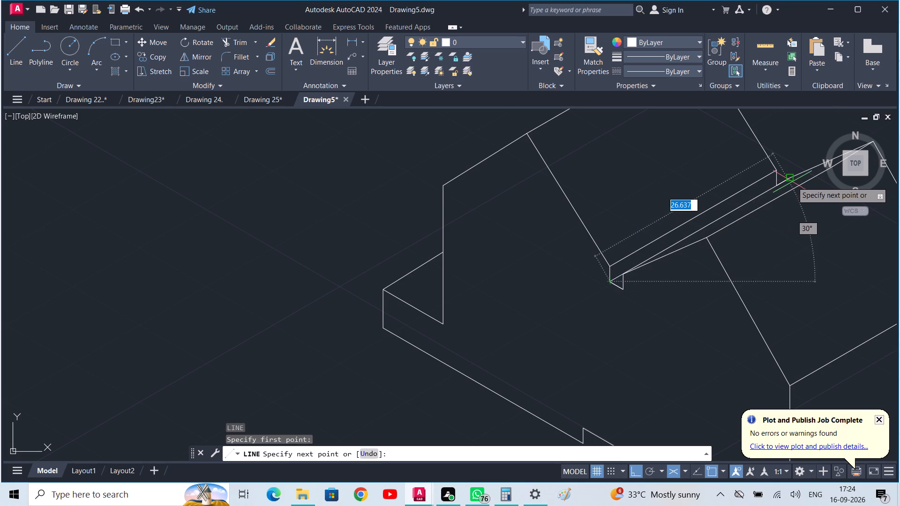
click(792, 182)
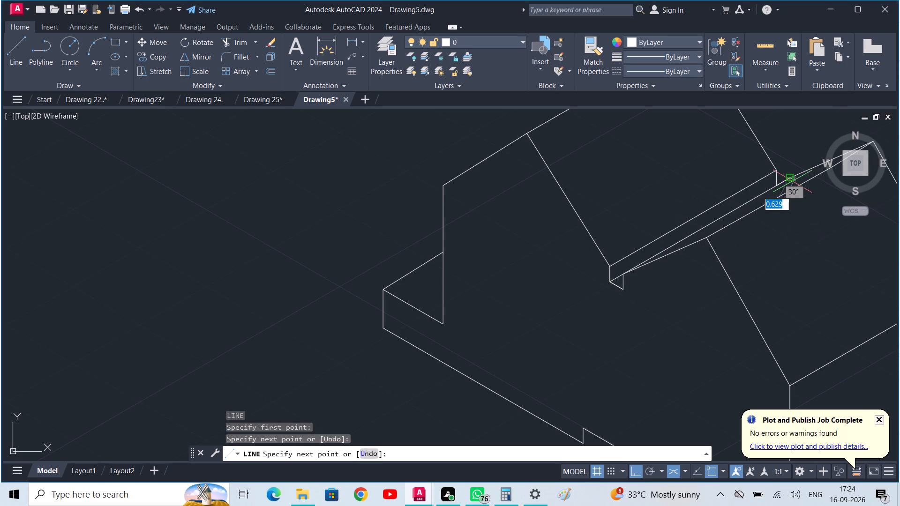
key(1)
key(Escape)
key(Escape)
key(Escape)
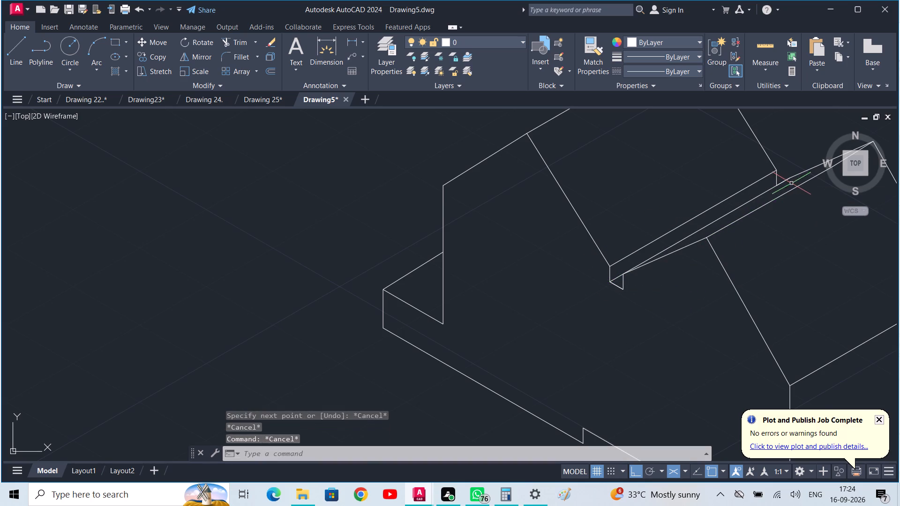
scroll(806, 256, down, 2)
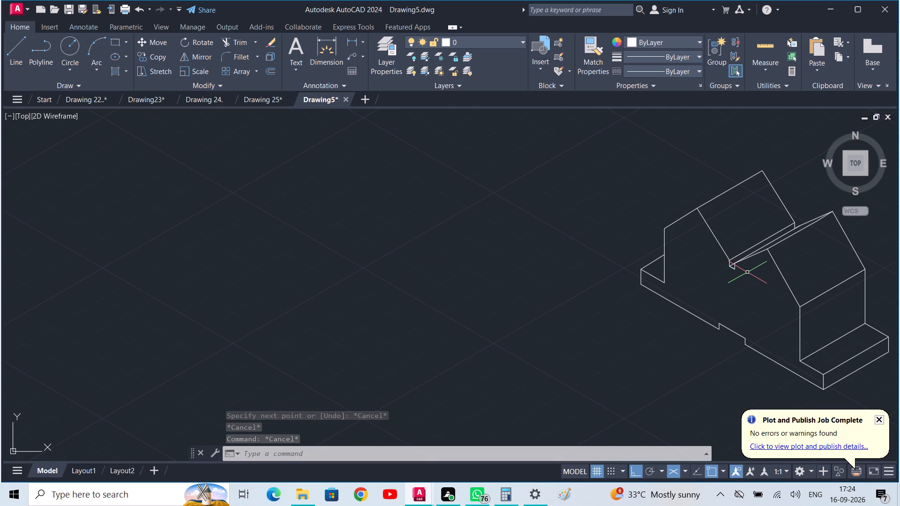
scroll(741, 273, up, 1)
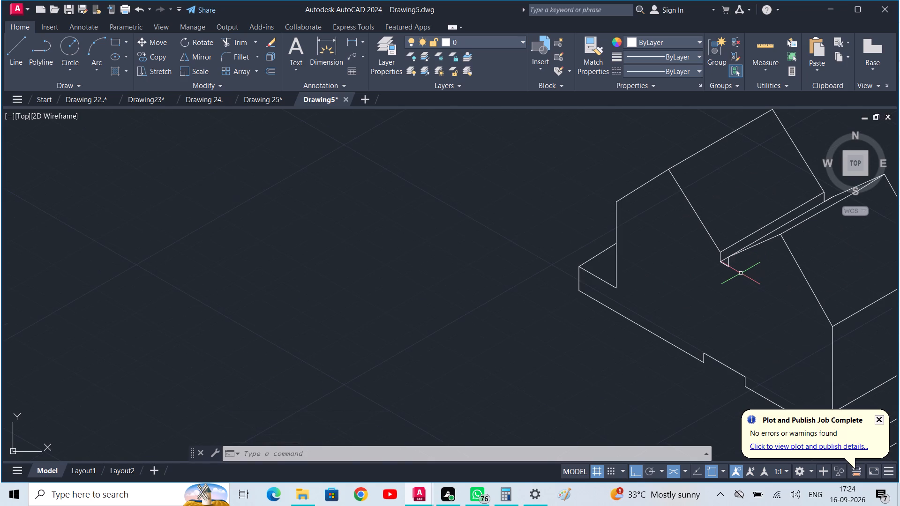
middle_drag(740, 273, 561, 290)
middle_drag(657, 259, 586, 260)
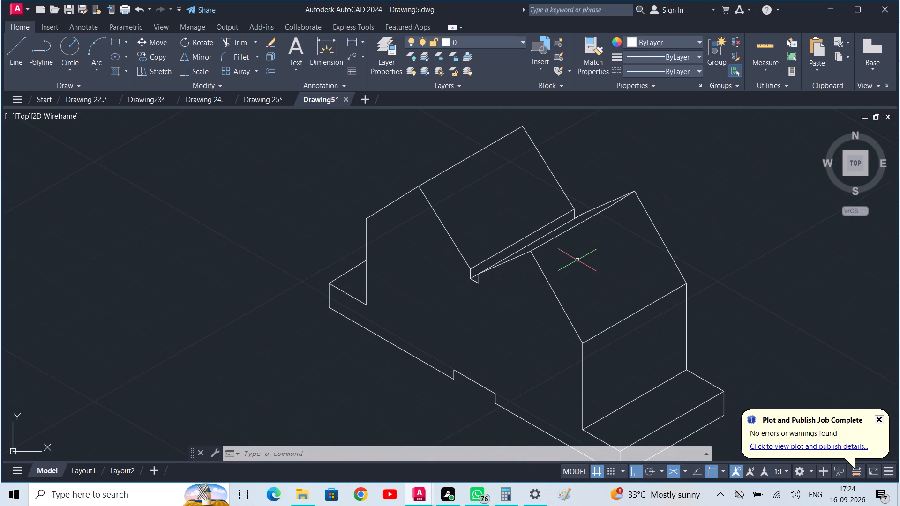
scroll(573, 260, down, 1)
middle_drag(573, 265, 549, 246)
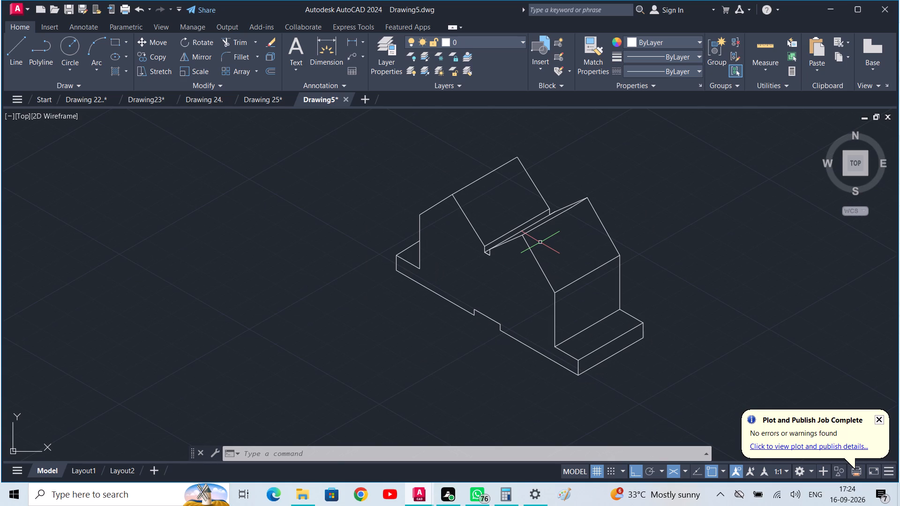
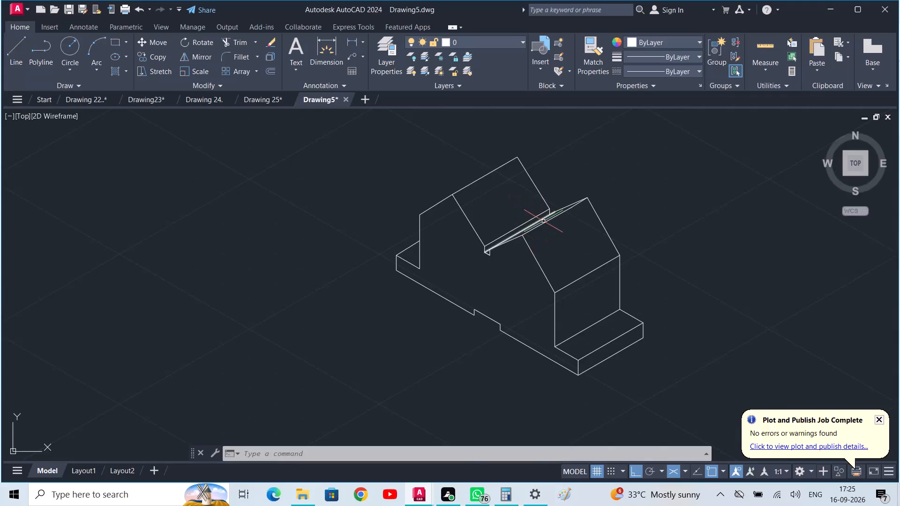
Erase the 30° line running through the gap from its lower front corner to the near block's back gable slope.
click(539, 219)
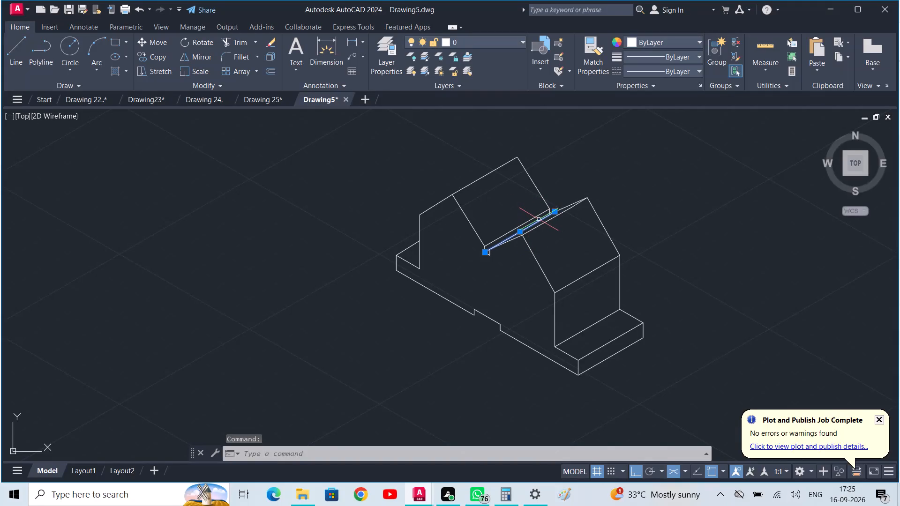
key(Delete)
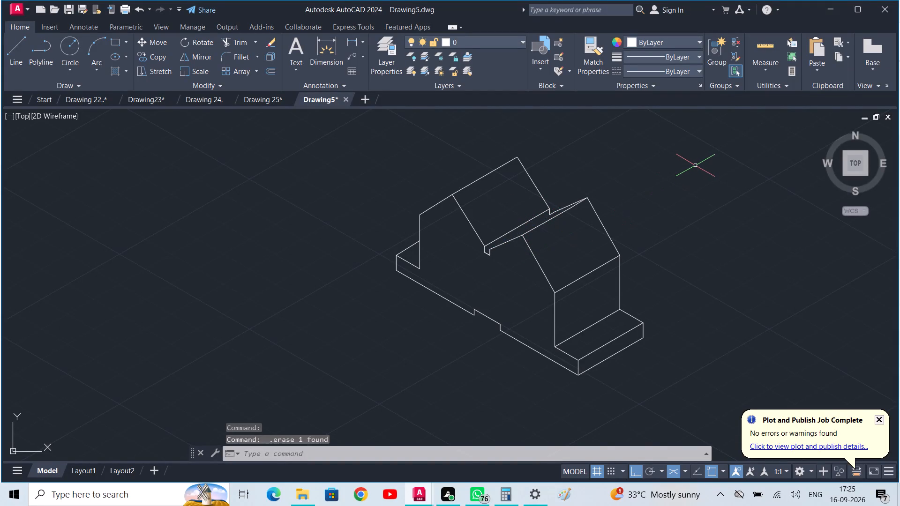
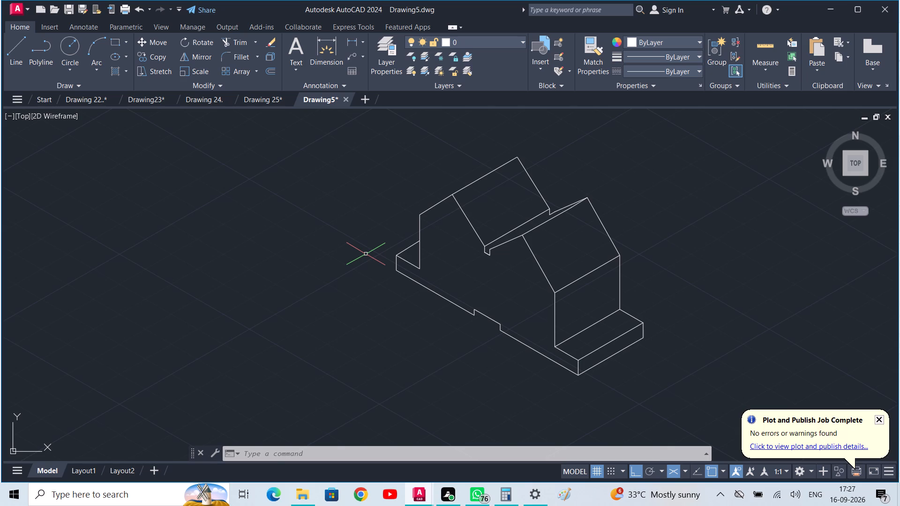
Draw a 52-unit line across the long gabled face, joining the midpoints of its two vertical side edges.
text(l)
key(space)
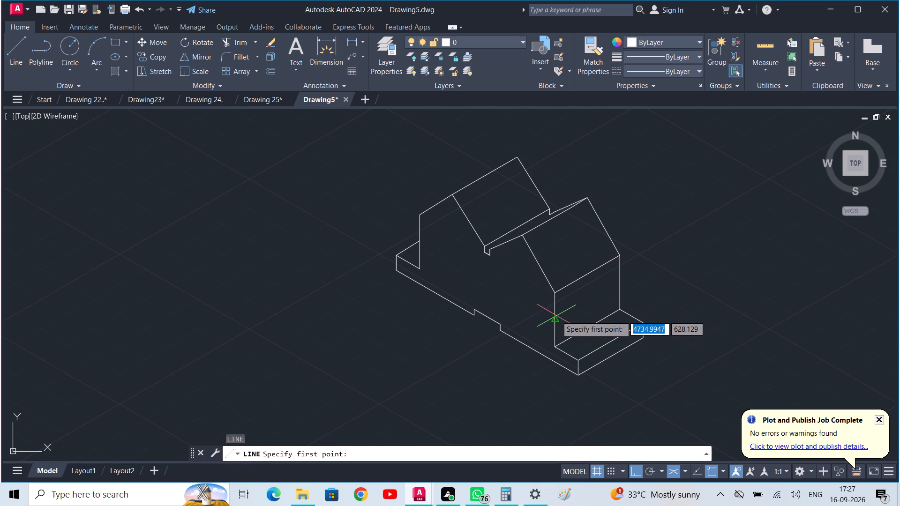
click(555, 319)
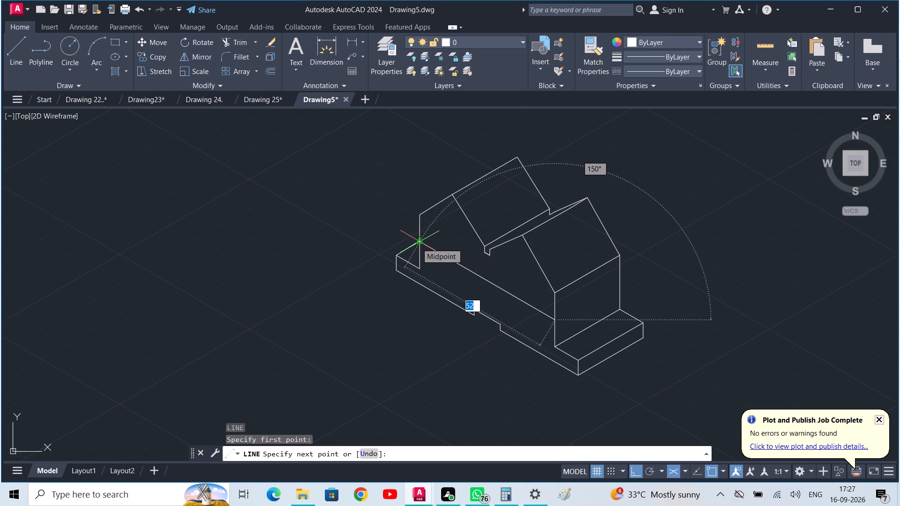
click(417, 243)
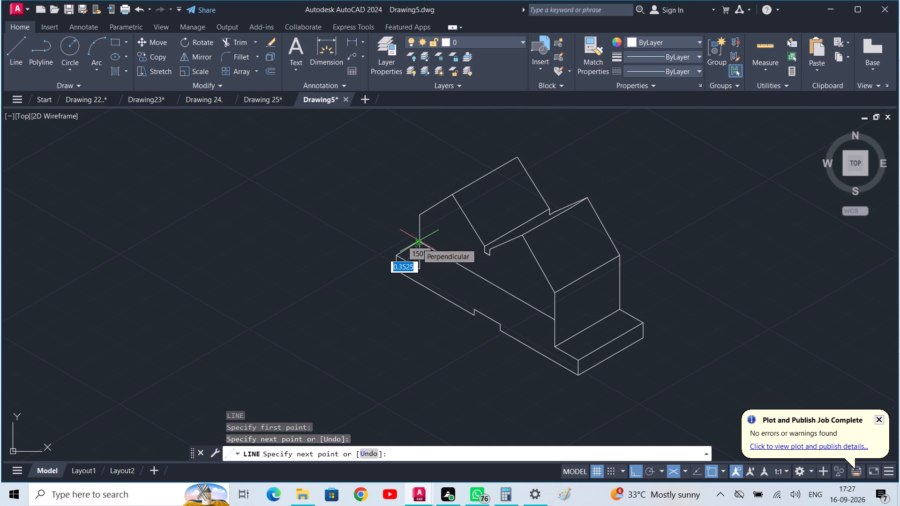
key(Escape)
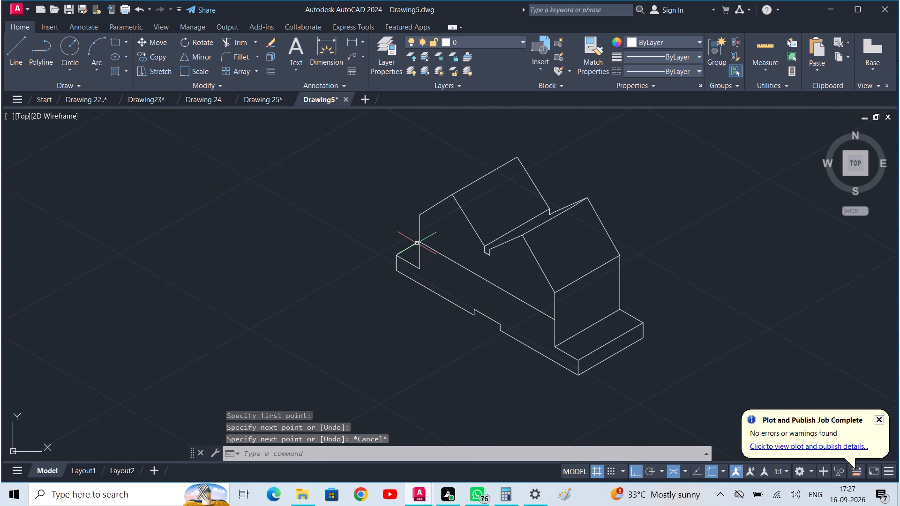
Switch to Calculator and divide 52 by 2.
click(511, 484)
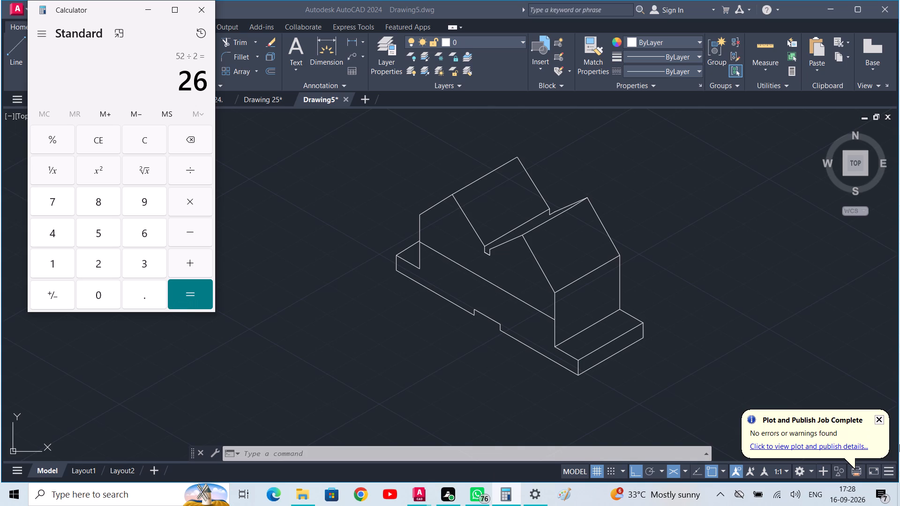
click(151, 6)
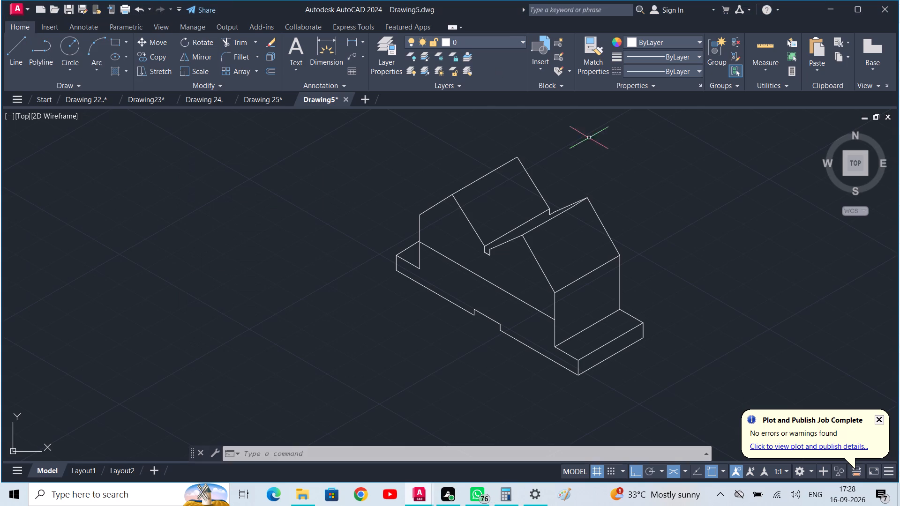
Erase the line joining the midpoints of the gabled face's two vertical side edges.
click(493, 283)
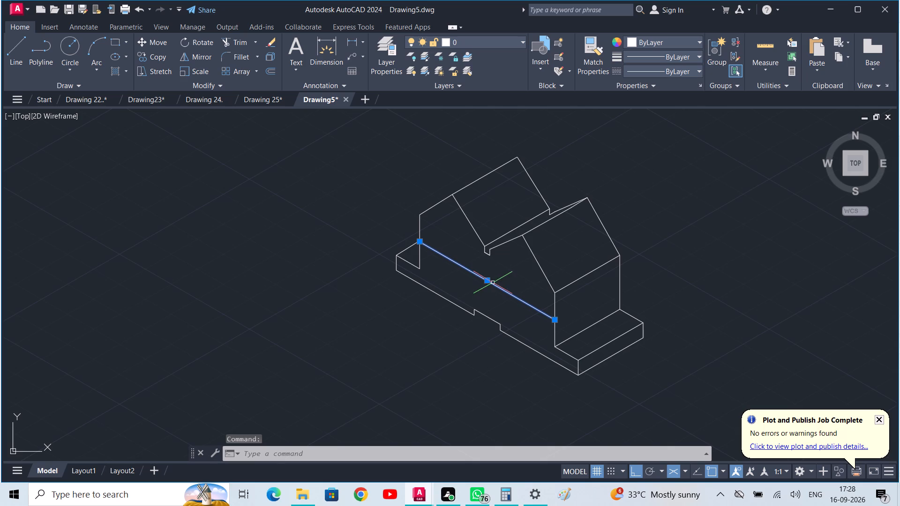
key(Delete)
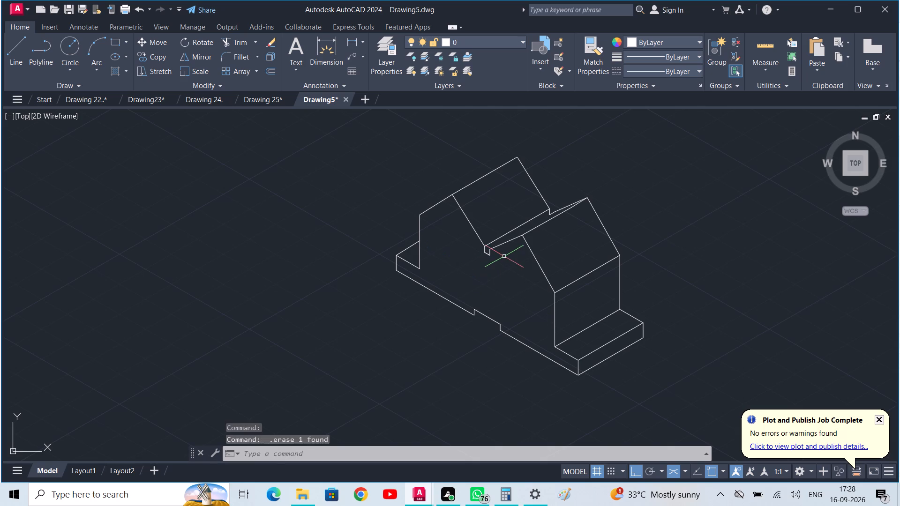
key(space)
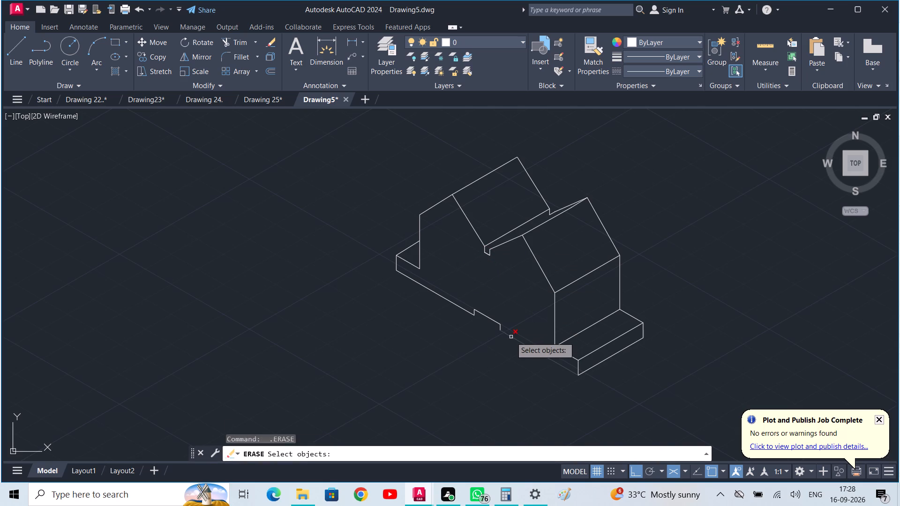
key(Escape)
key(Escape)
Draw a 52-unit line along the foot of the gabled face, joining the lower ends of its two vertical side edges.
key(l)
key(space)
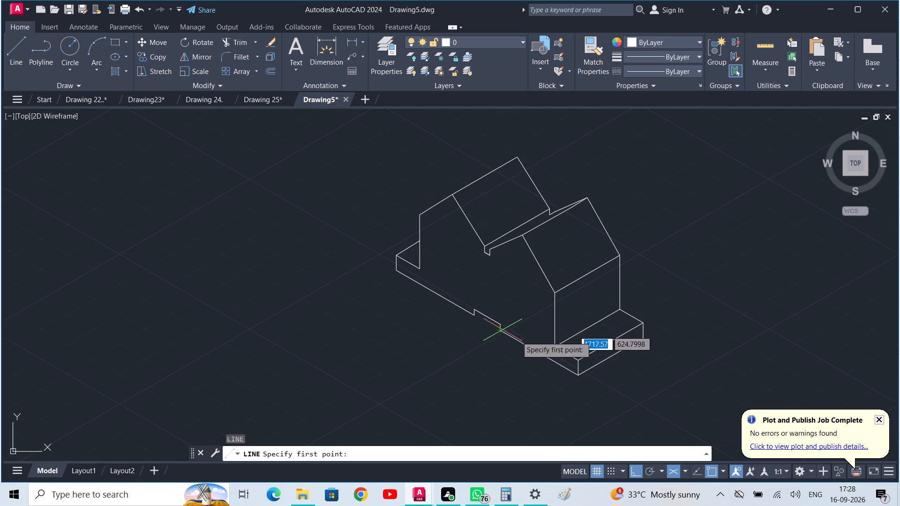
click(554, 346)
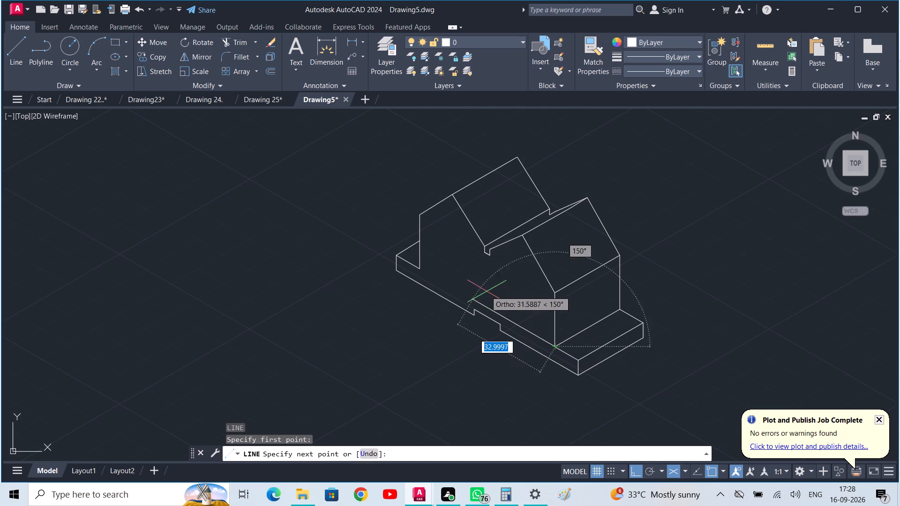
click(418, 269)
key(space)
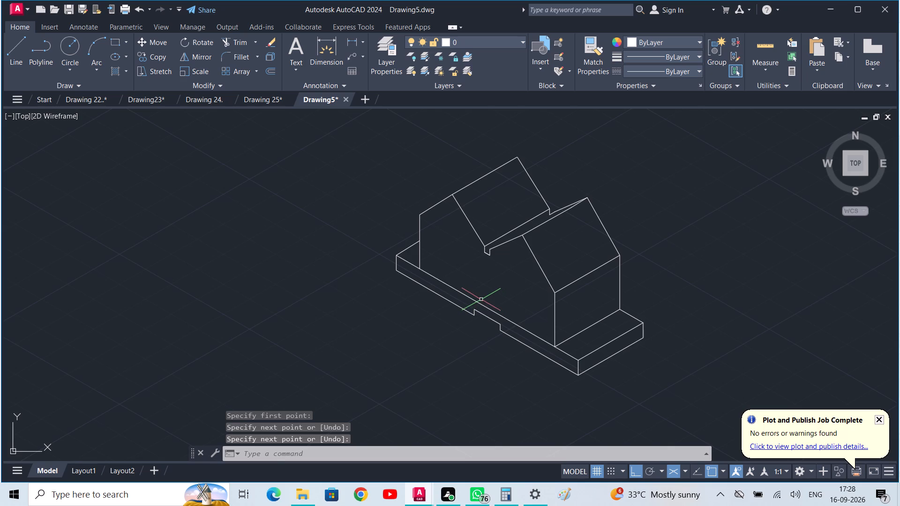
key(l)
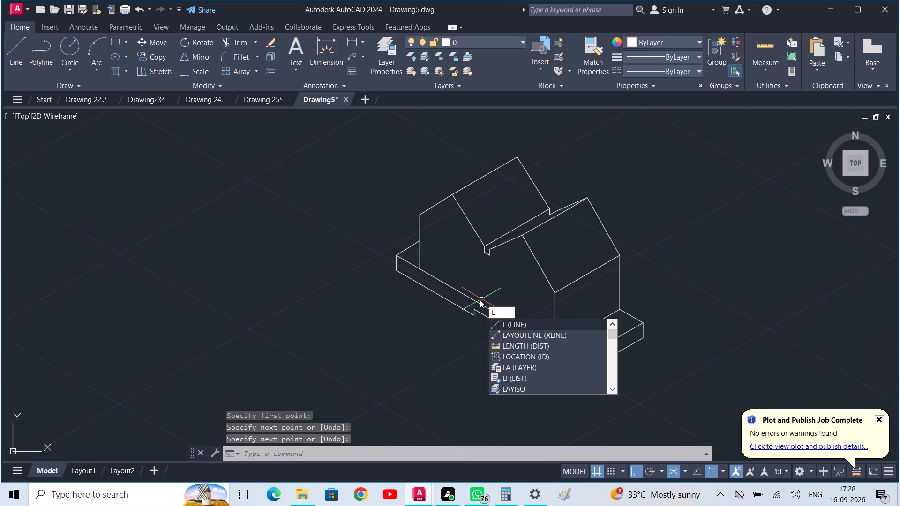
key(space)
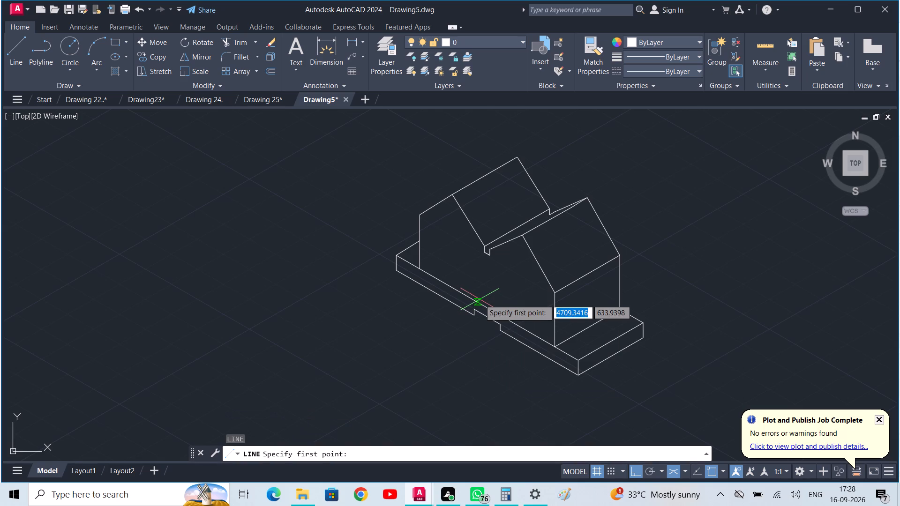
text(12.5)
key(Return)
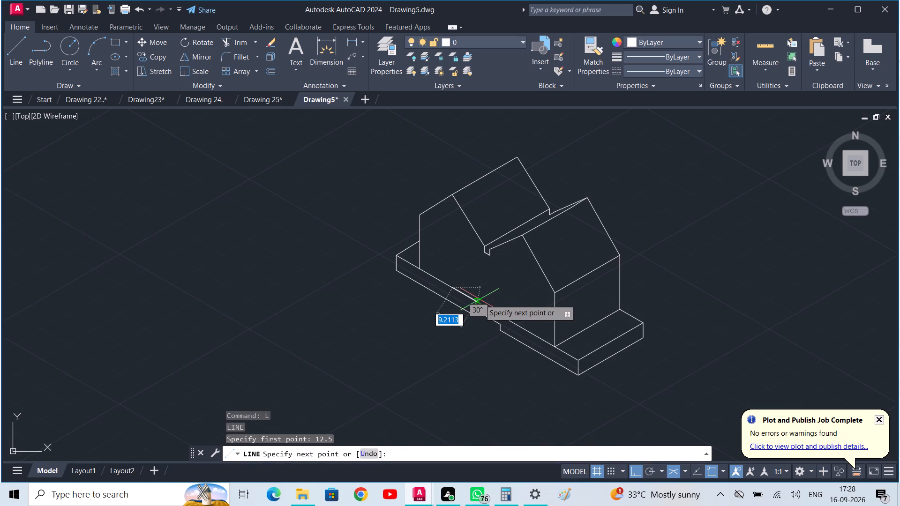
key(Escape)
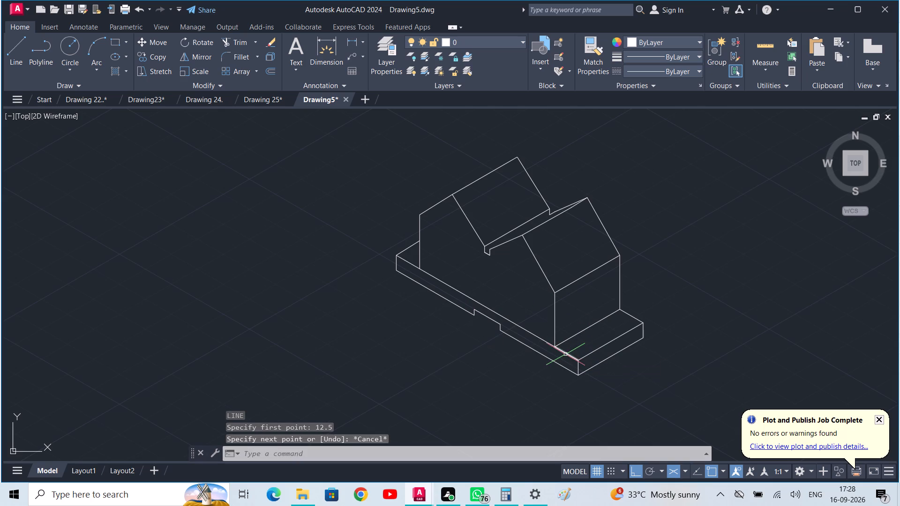
Draw guide lines from the near block's lower front corner, 12.5 units along the face's foot and 18 units vertically up, halving 36 in Calculator.
key(space)
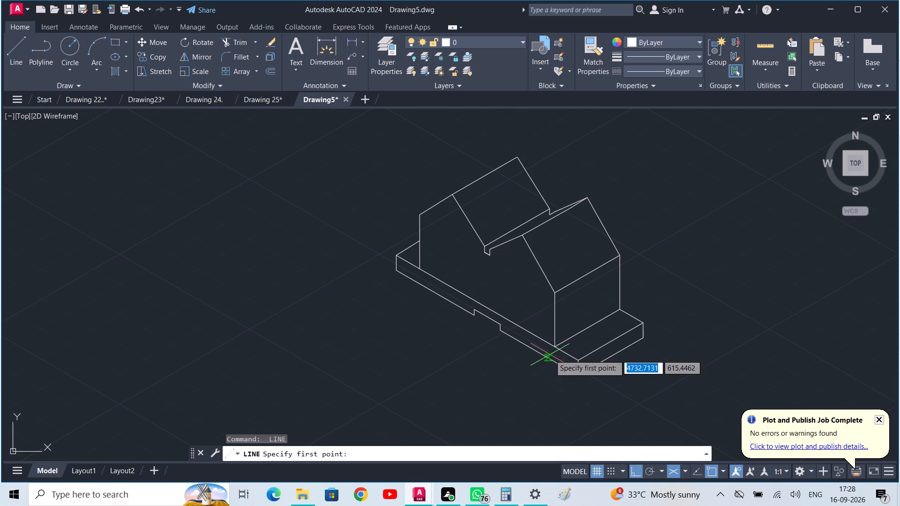
click(555, 347)
text(12.5)
key(Return)
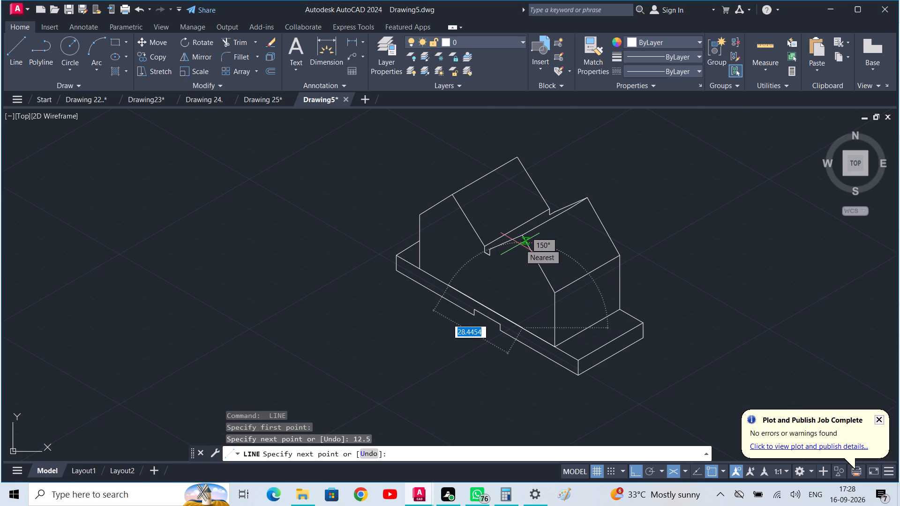
key(F5)
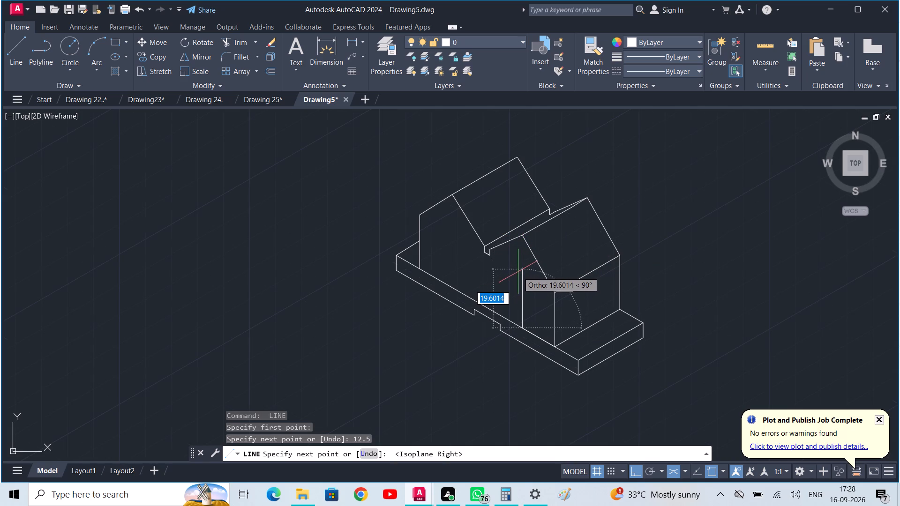
click(511, 490)
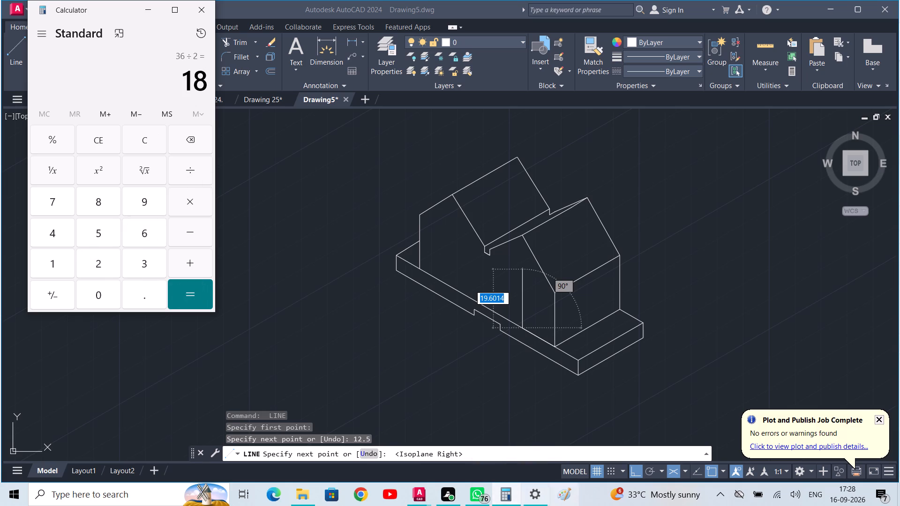
click(148, 3)
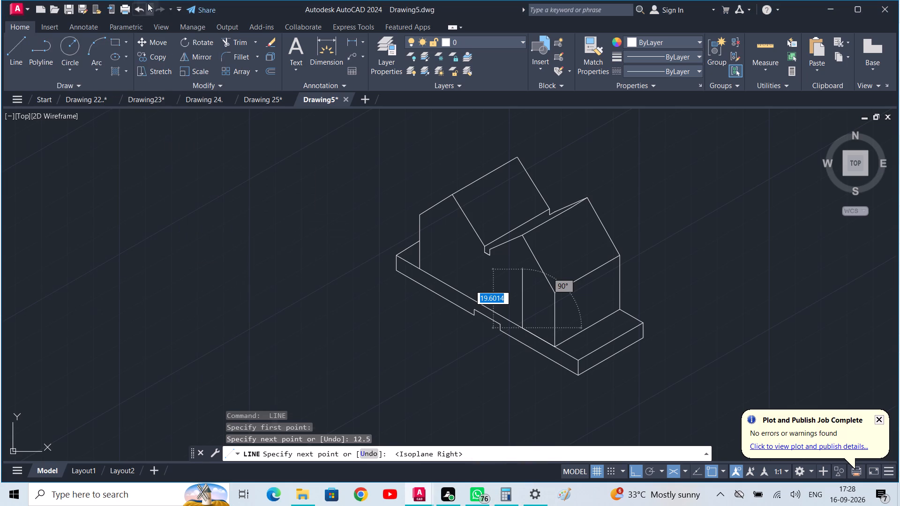
text(18)
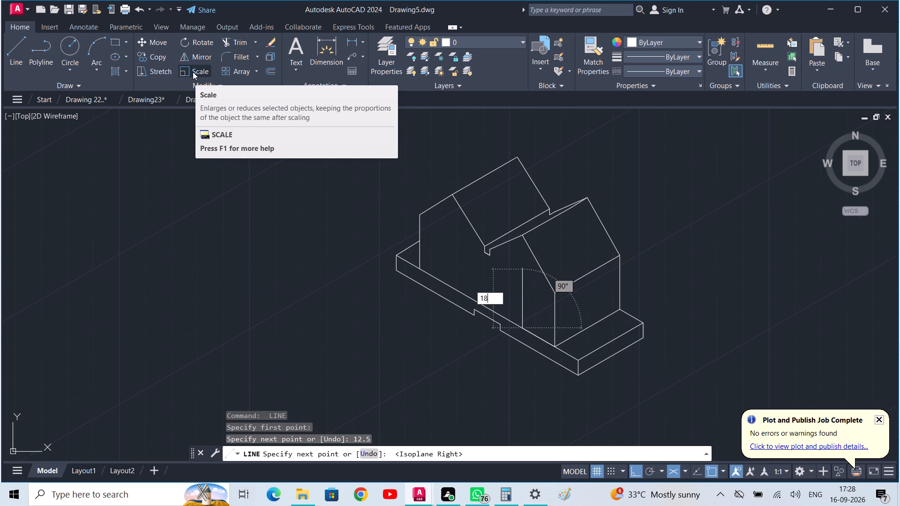
key(Return)
key(Escape)
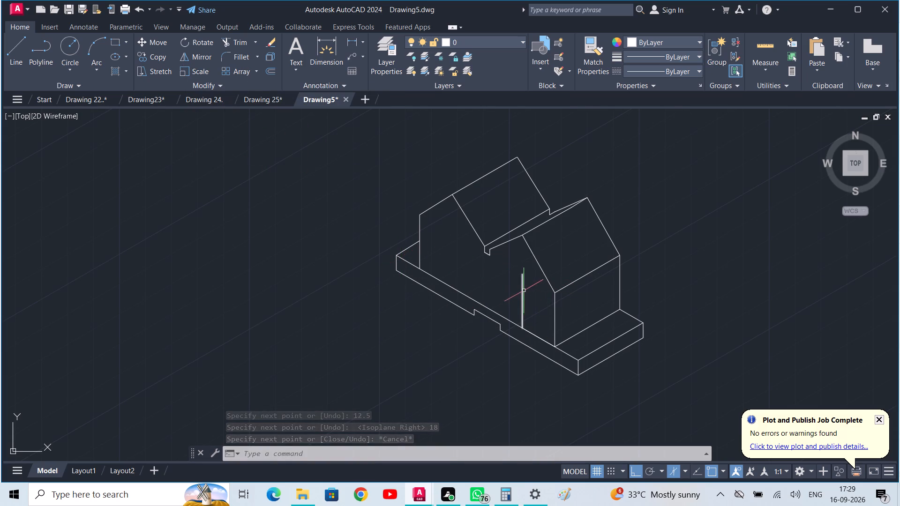
Draw a radius 4 isocircle on the left isoplane, centred on the top of the near block's 18-unit vertical guide line.
key(e)
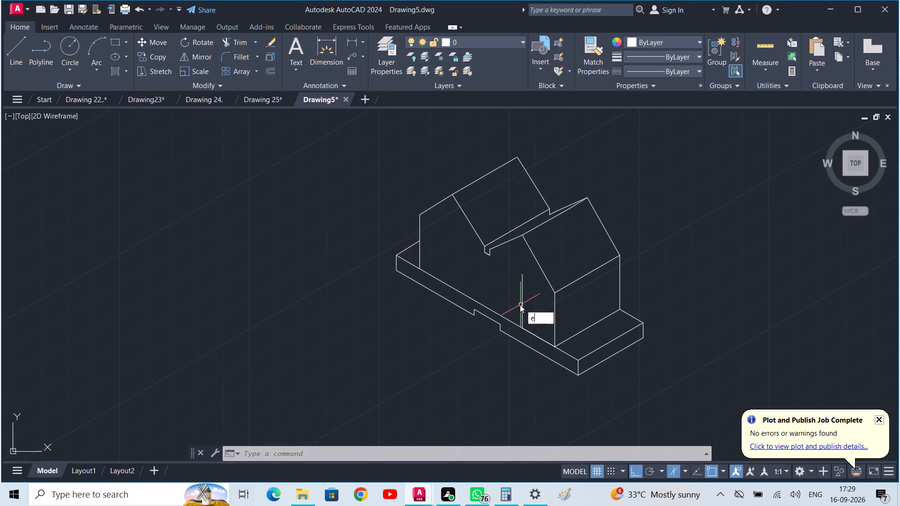
text(l i)
key(space)
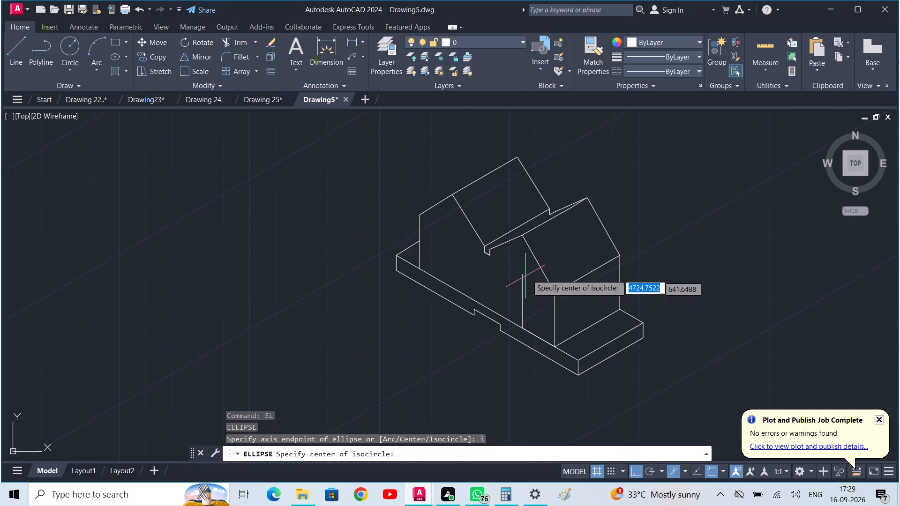
click(521, 277)
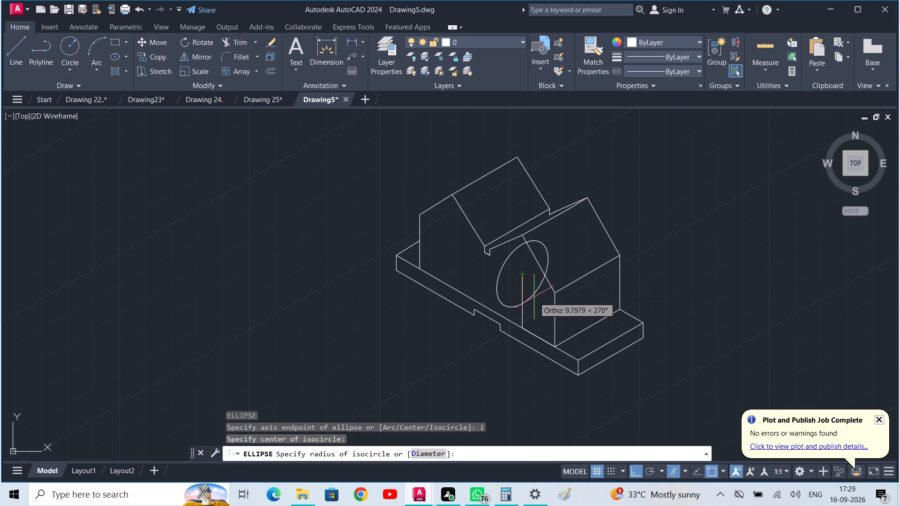
key(F5)
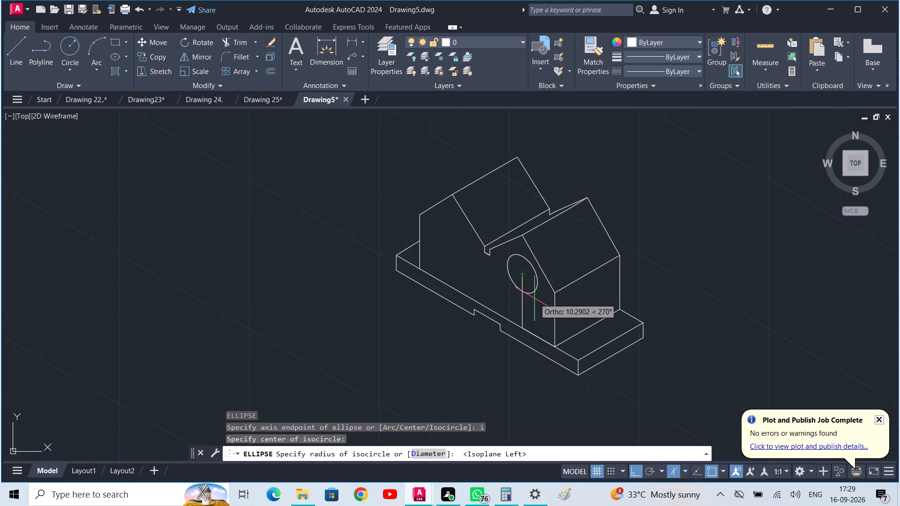
key(4)
key(Return)
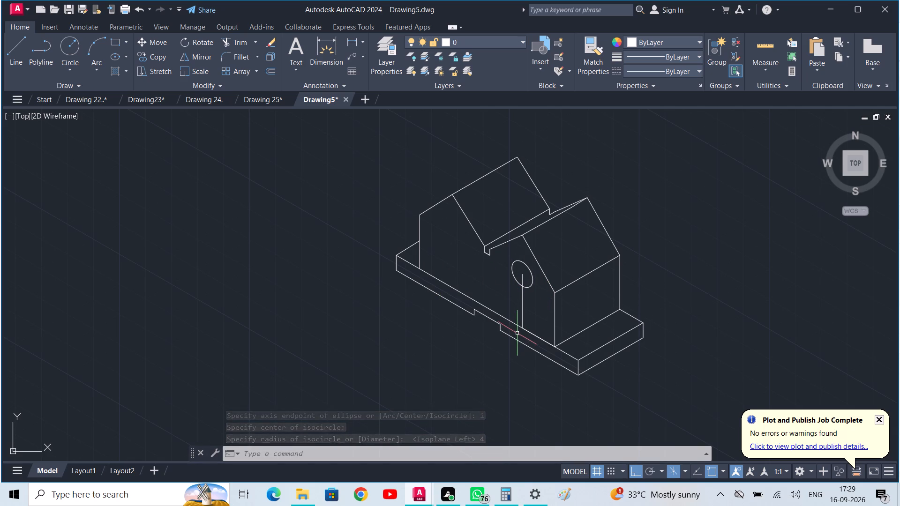
Draw guide lines from the far block's lower outer corner, 12.5 units along the foot of the face and 18 units vertically up.
text(l)
key(space)
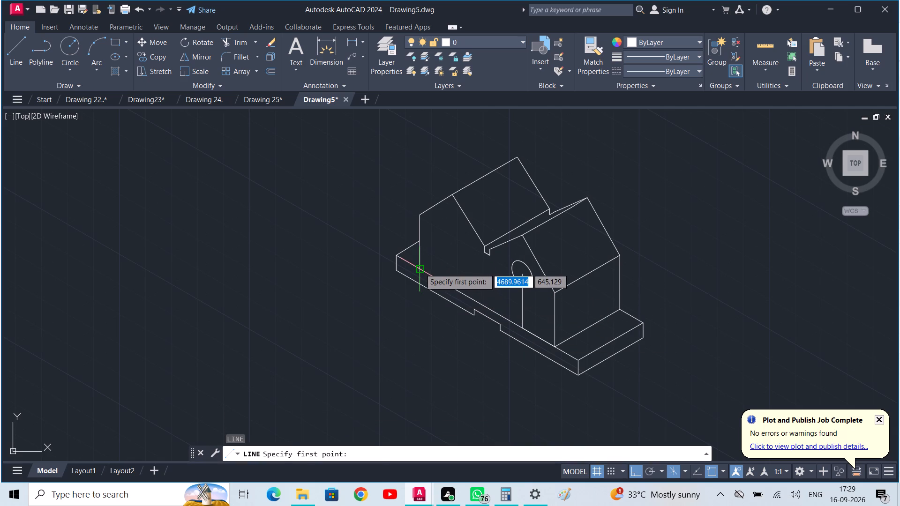
click(420, 268)
text(12.5)
key(Return)
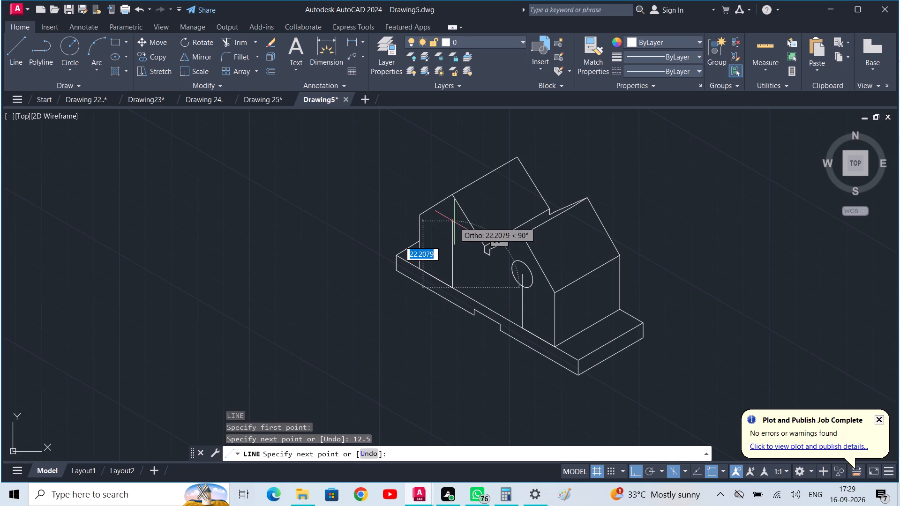
text(18)
key(Return)
key(Escape)
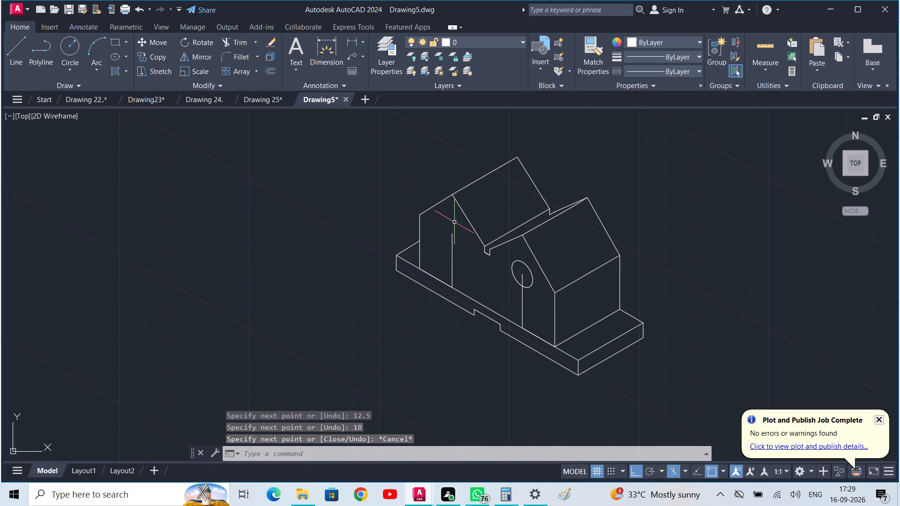
Draw a radius 4 isocircle on the left isoplane, centred on the top of the far block's 18-unit vertical guide line.
key(e)
key(l)
key(space)
text(i)
key(space)
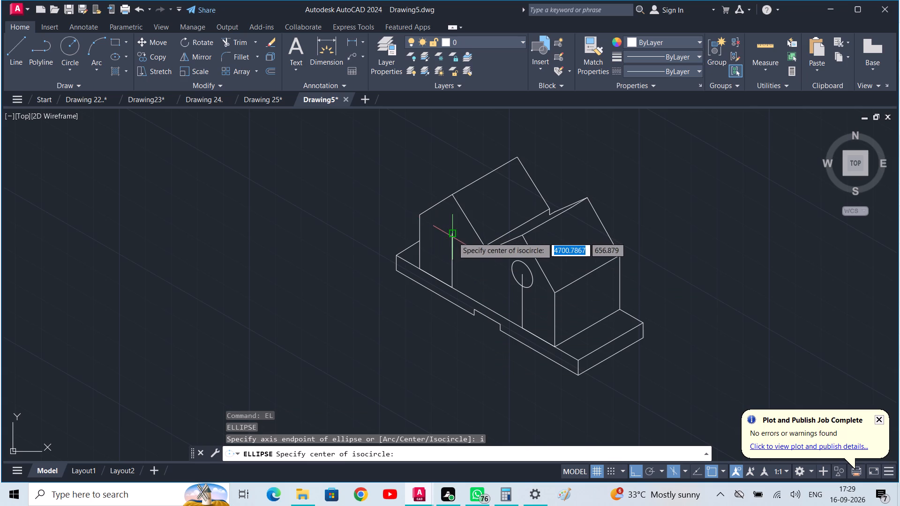
click(454, 237)
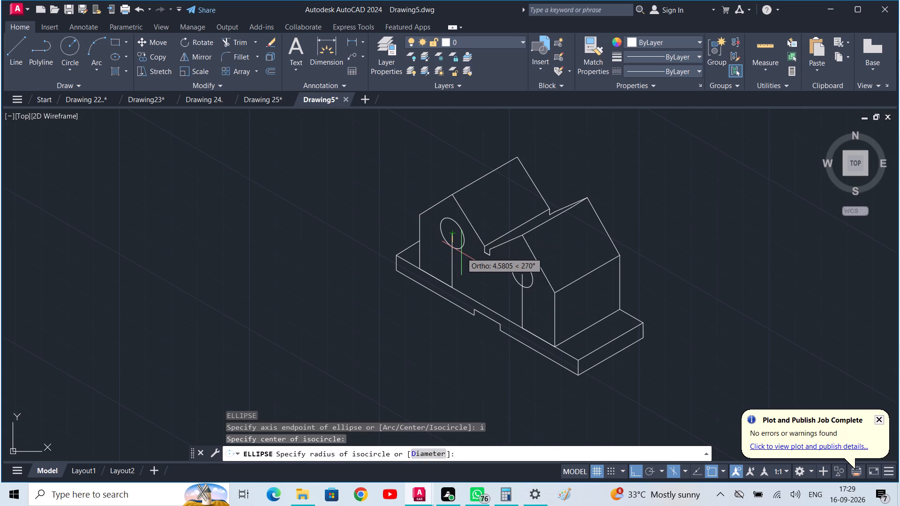
key(4)
key(Return)
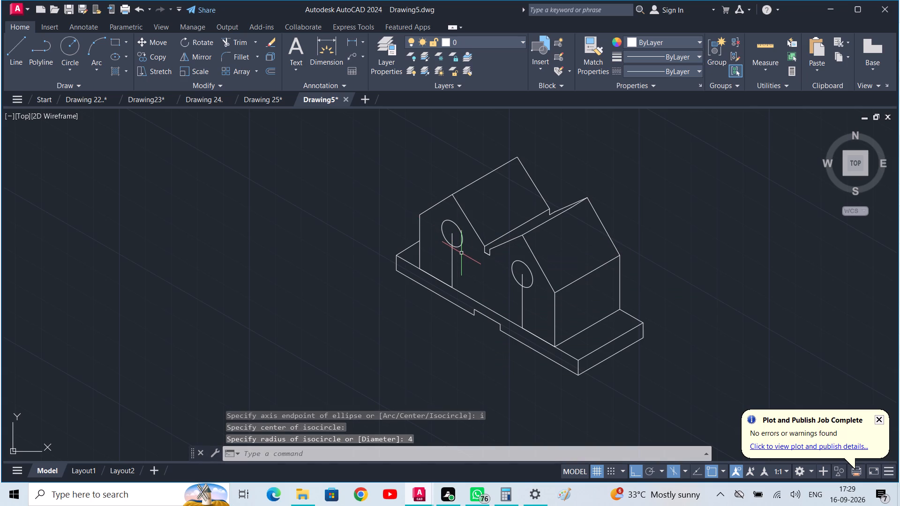
Erase the four guide lines used to locate the two circles: both vertical lines and both short lines along the foot.
key(Escape)
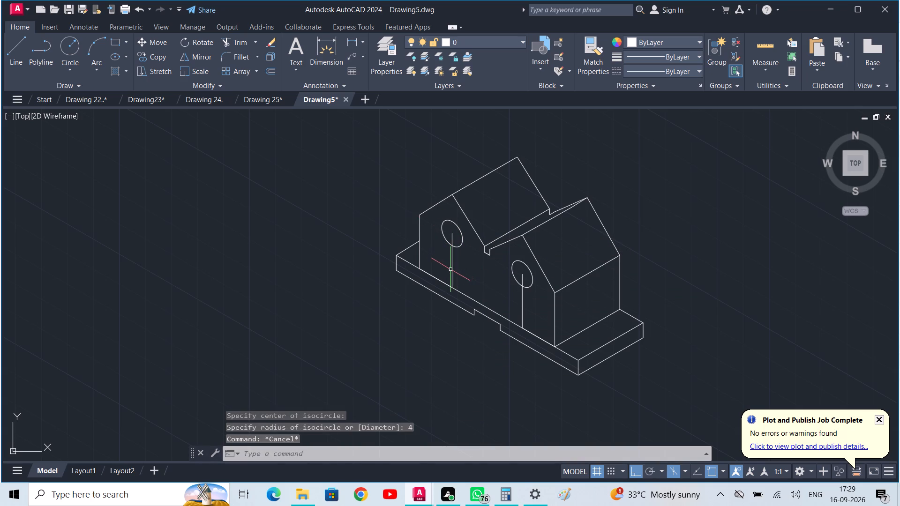
click(452, 268)
click(431, 275)
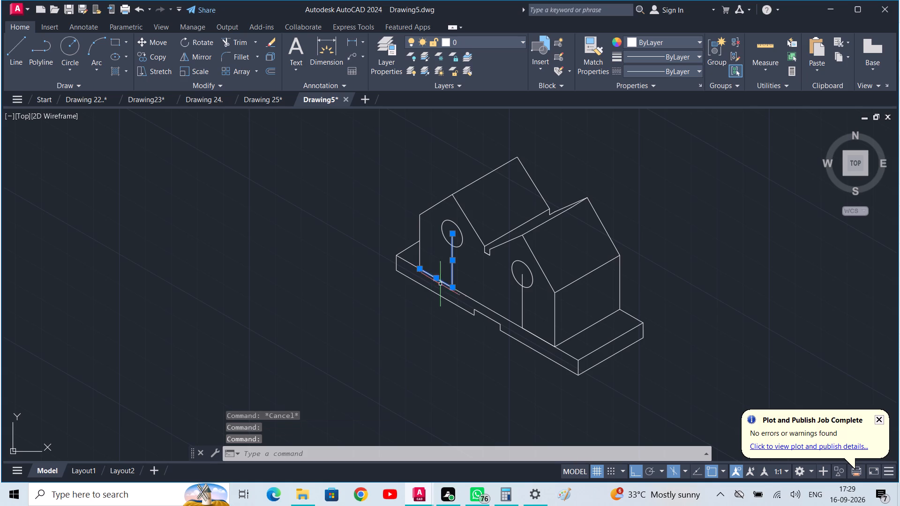
click(523, 306)
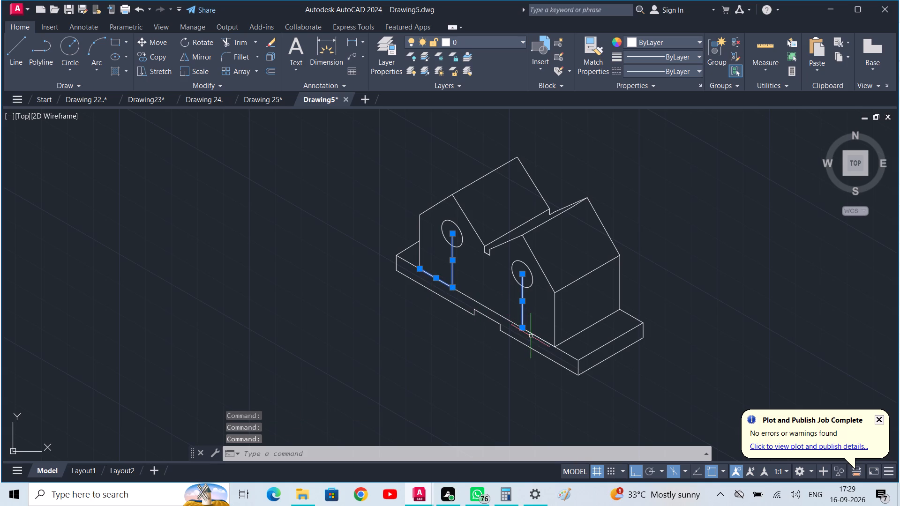
click(534, 336)
key(Delete)
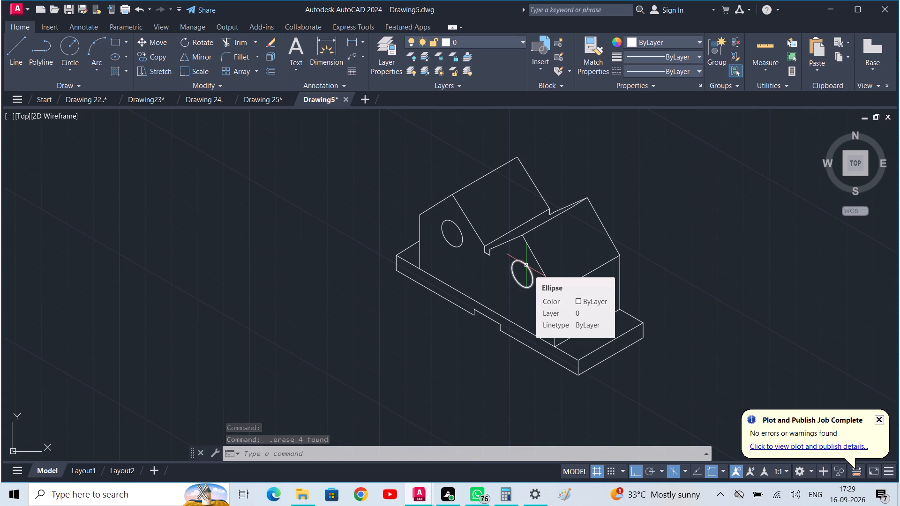
Erase the long line along the foot of the gabled front face, where it meets the base.
click(530, 333)
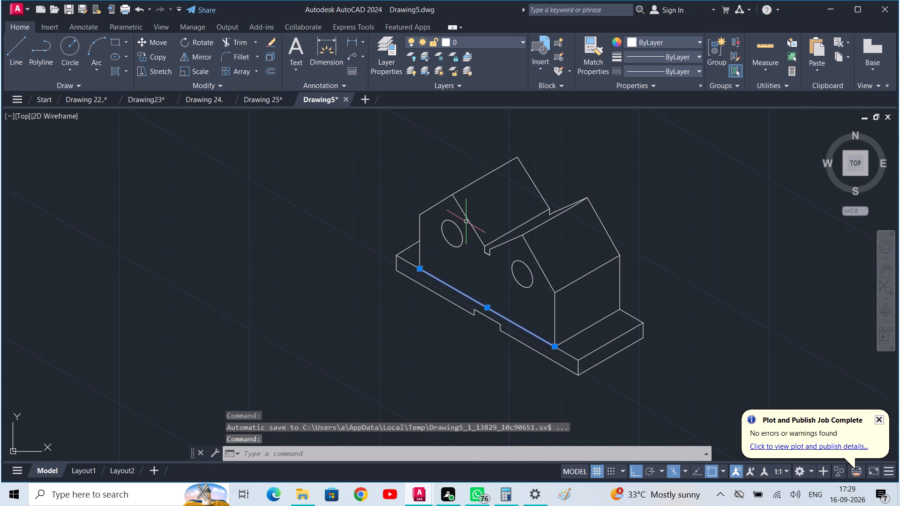
key(Delete)
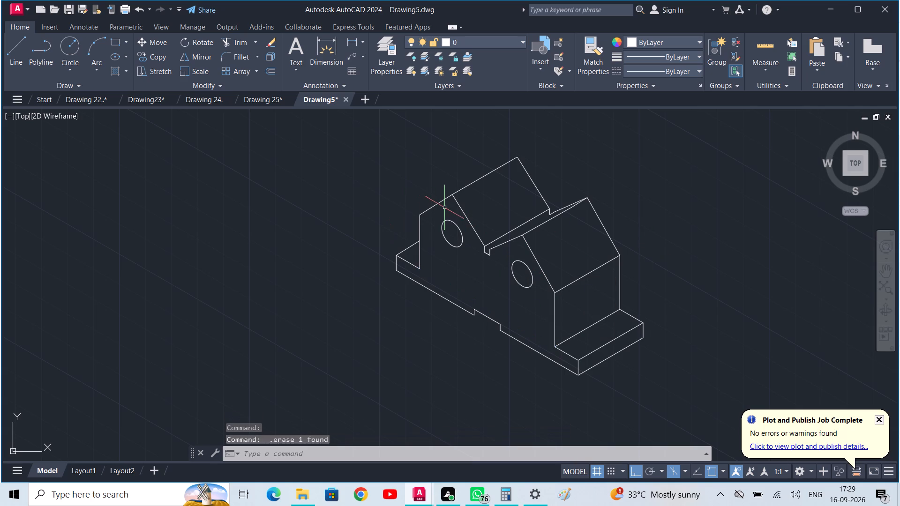
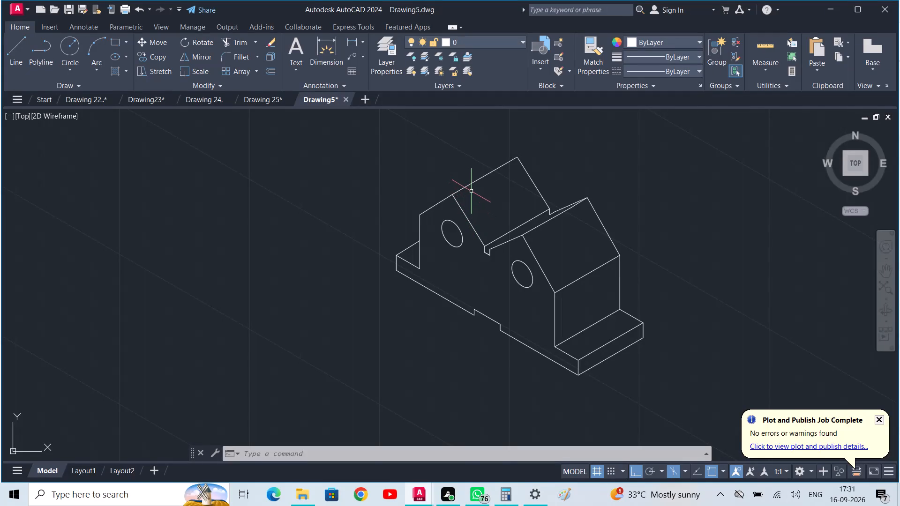
Add an aligned dimension along the base's lower front edge, from its far outer corner to the start of the notch.
text(dal)
key(space)
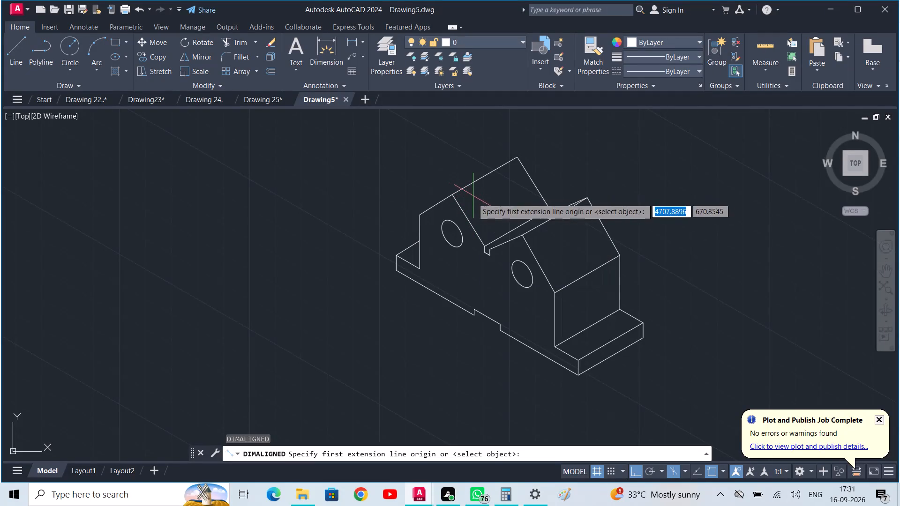
click(394, 273)
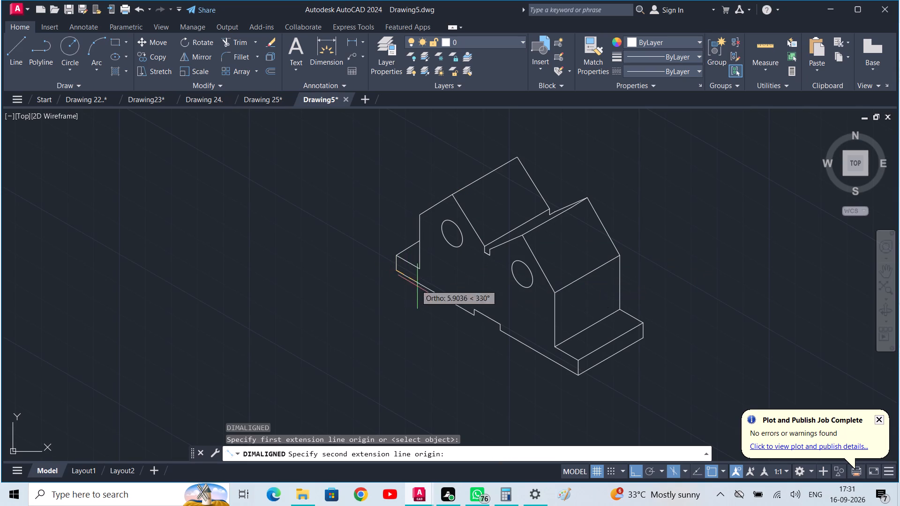
click(474, 315)
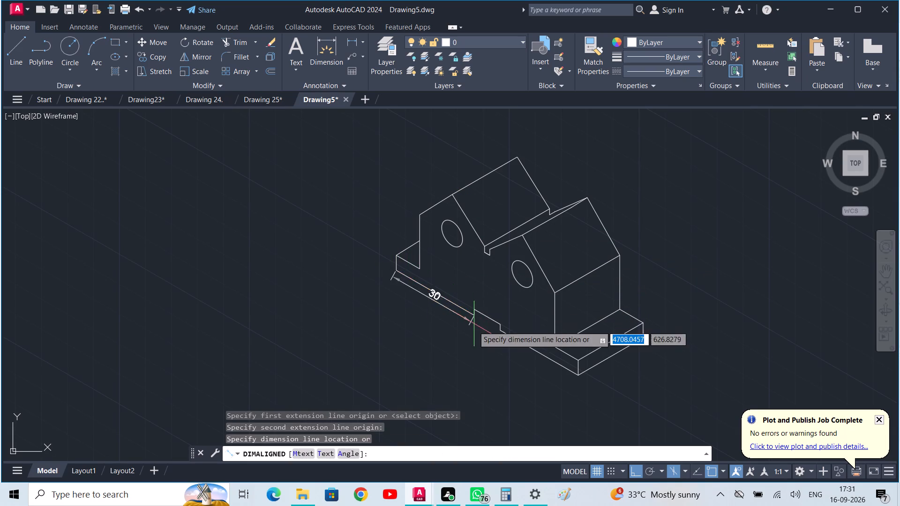
click(461, 341)
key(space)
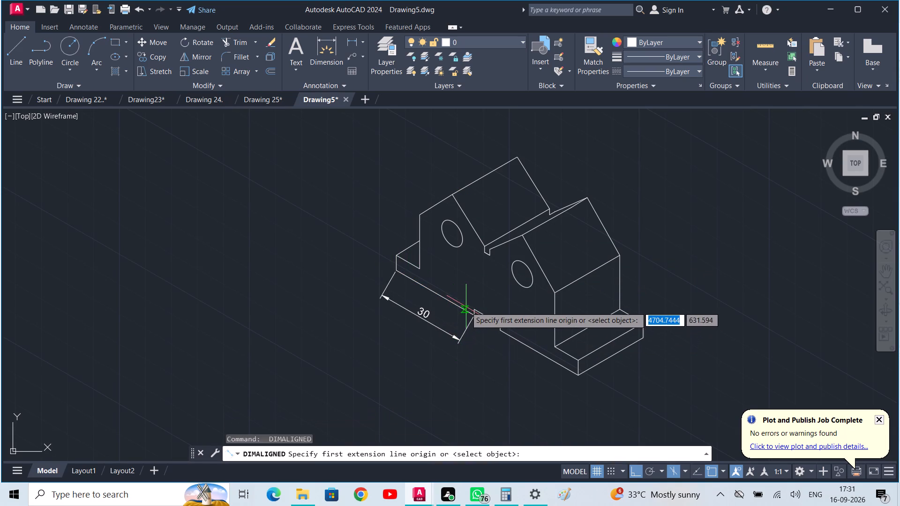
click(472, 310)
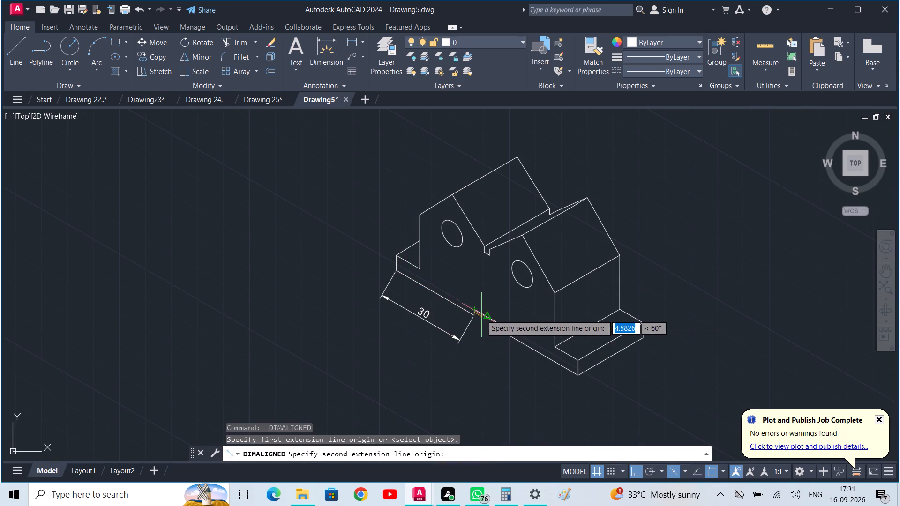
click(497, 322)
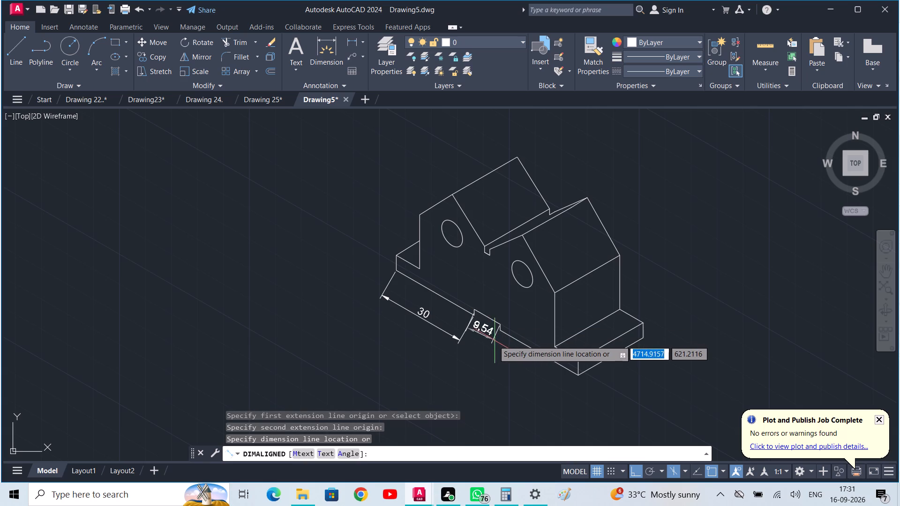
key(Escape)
Add an aligned dimension across the base notch's lower corners, in line with the dimension beside it.
scroll(475, 330, up, 4)
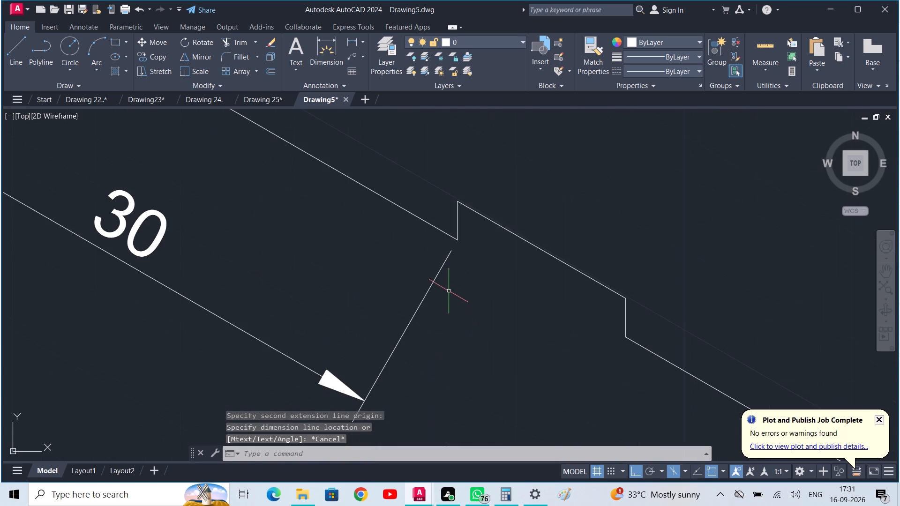
key(space)
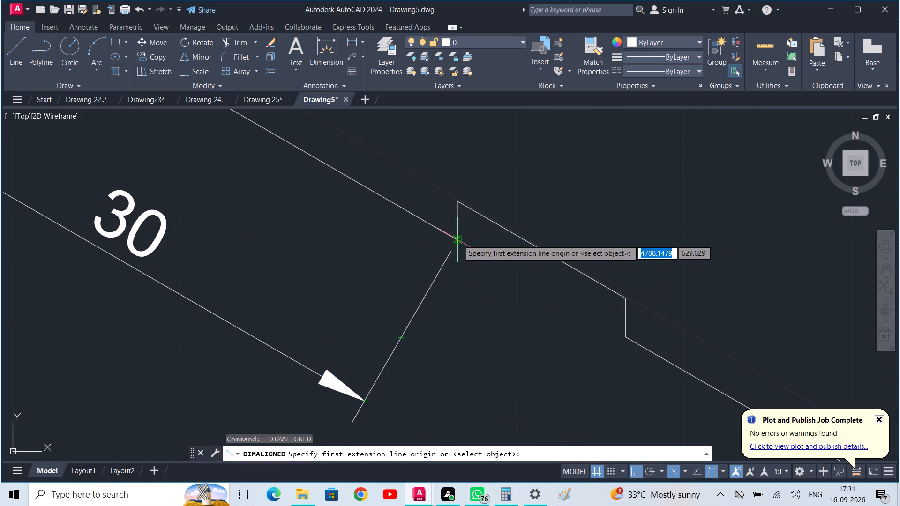
click(458, 240)
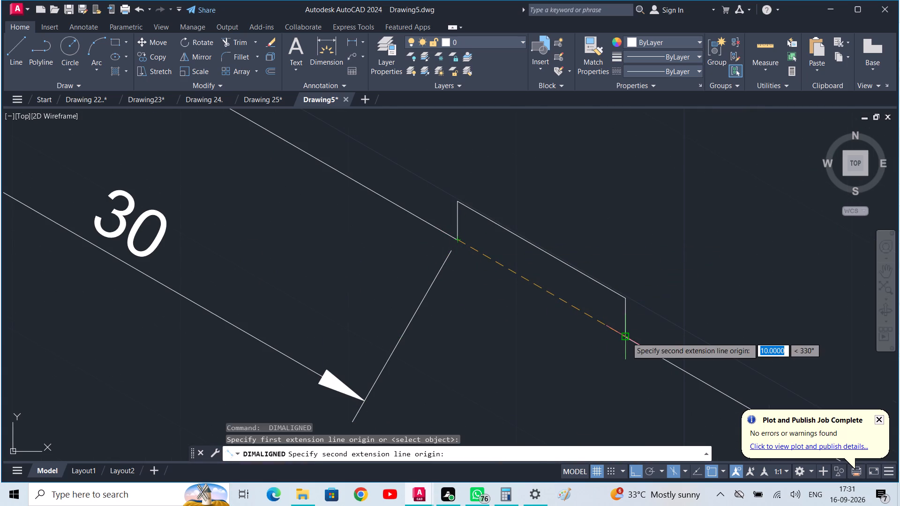
click(627, 337)
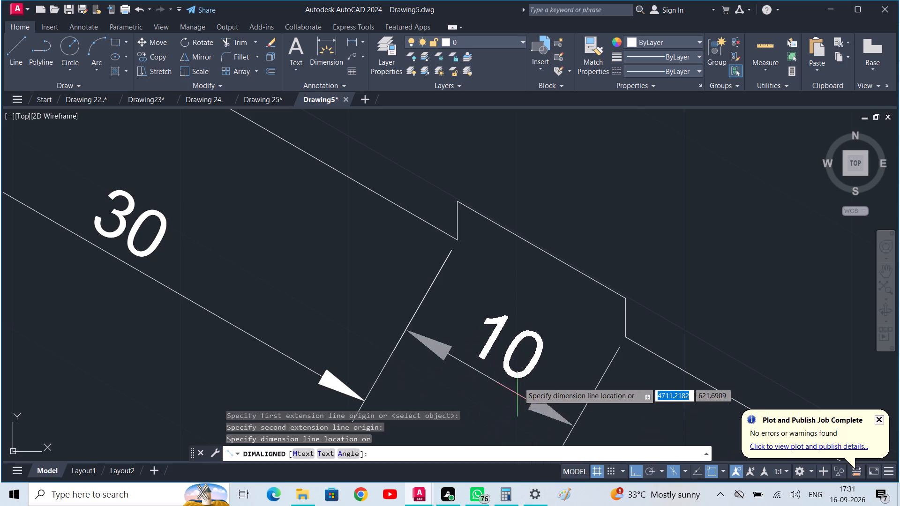
middle_drag(522, 366, 568, 233)
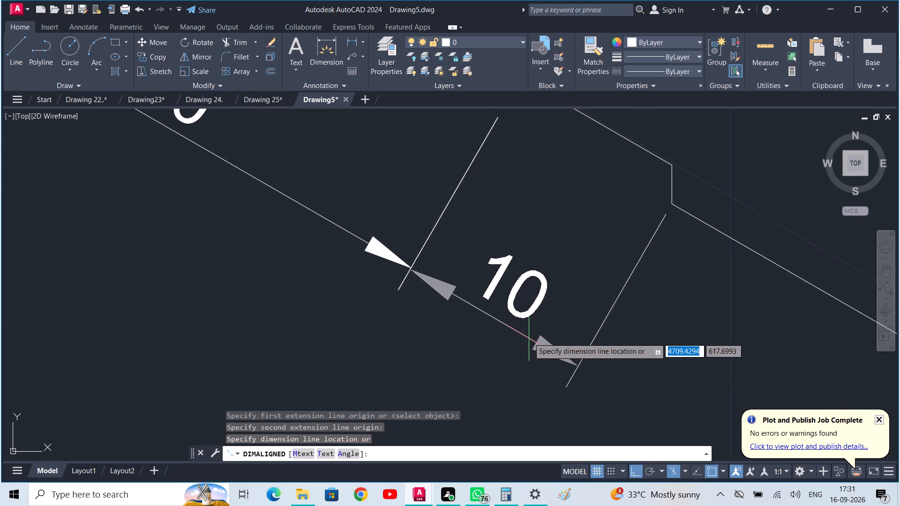
click(530, 336)
Add an aligned dimension for the base's full front length, outside the two shorter dimensions.
middle_drag(582, 268, 387, 244)
key(space)
scroll(491, 211, down, 2)
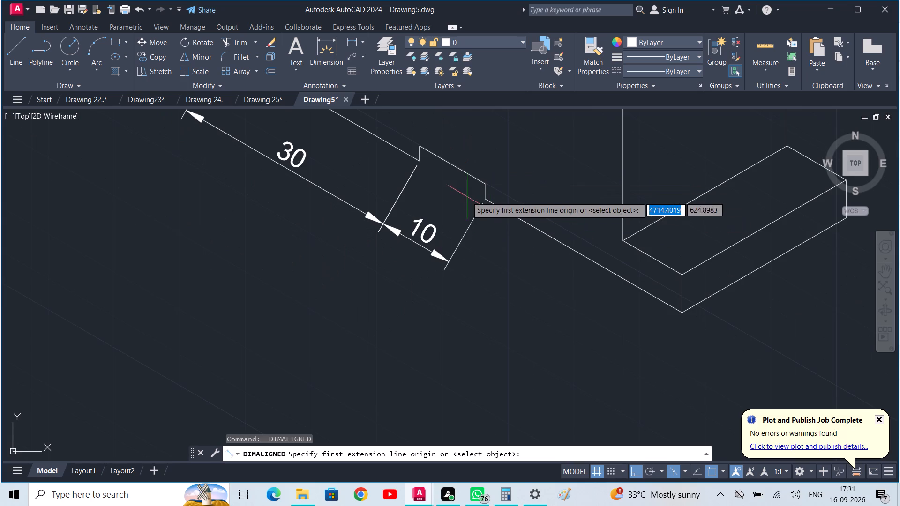
scroll(467, 197, down, 2)
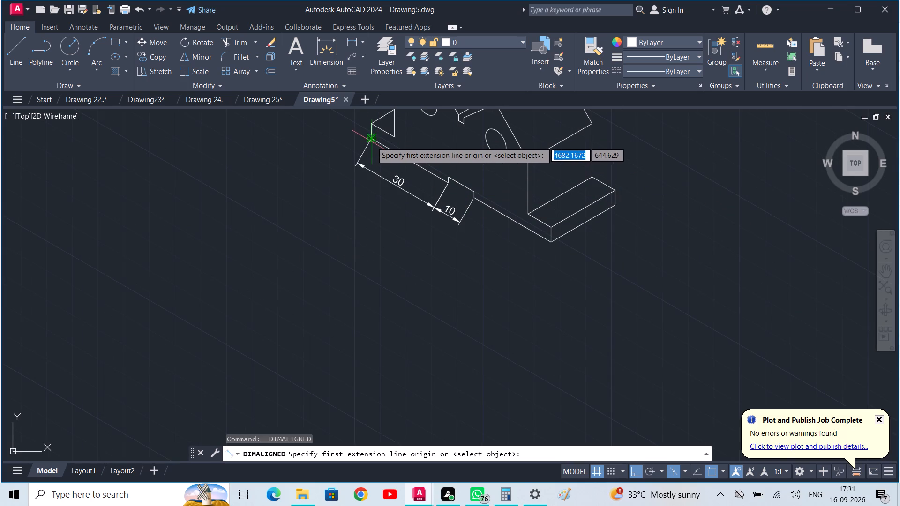
click(374, 140)
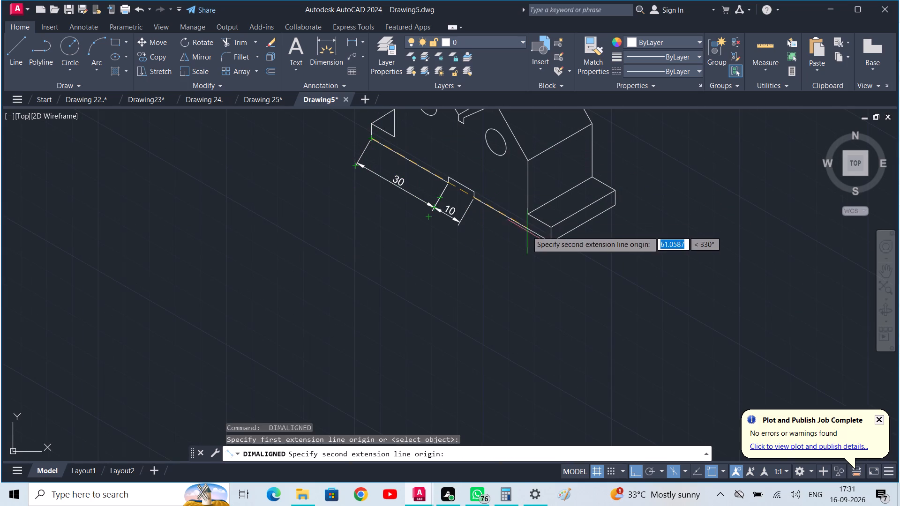
click(548, 243)
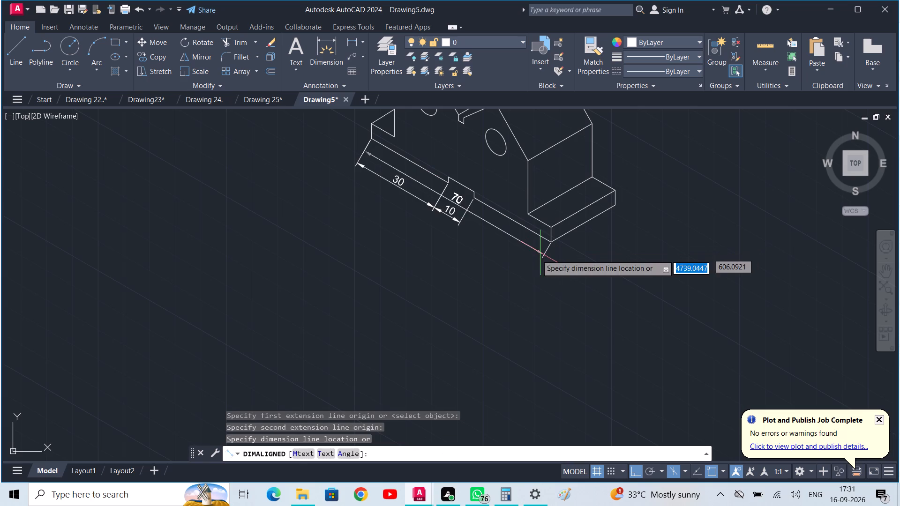
click(517, 273)
Add an aligned dimension for the base's thickness at its near front vertical edge.
key(space)
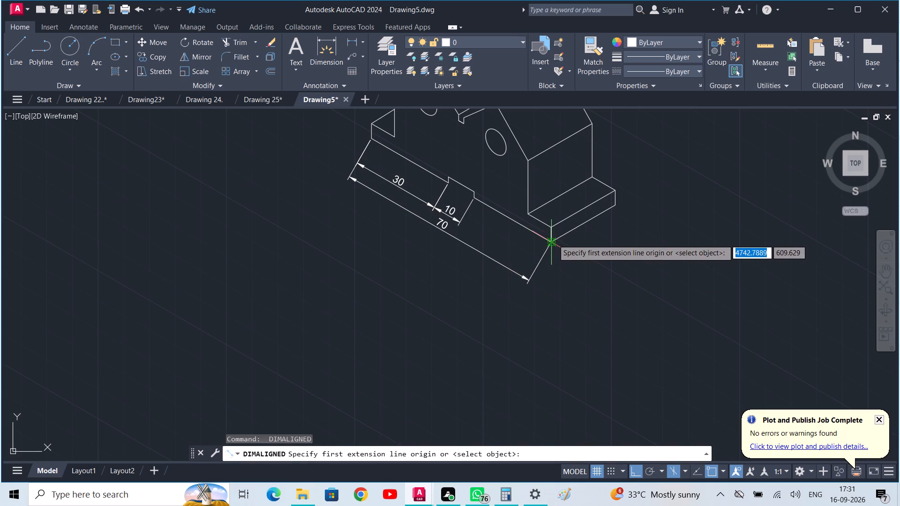
click(553, 239)
click(550, 228)
click(531, 229)
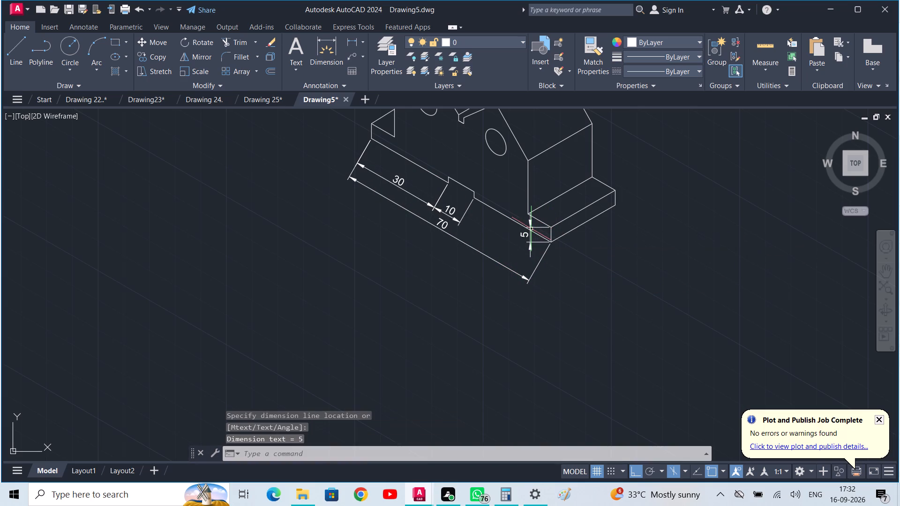
Add an aligned dimension along the lower edge of the base's near end face, offset outward from the block.
key(space)
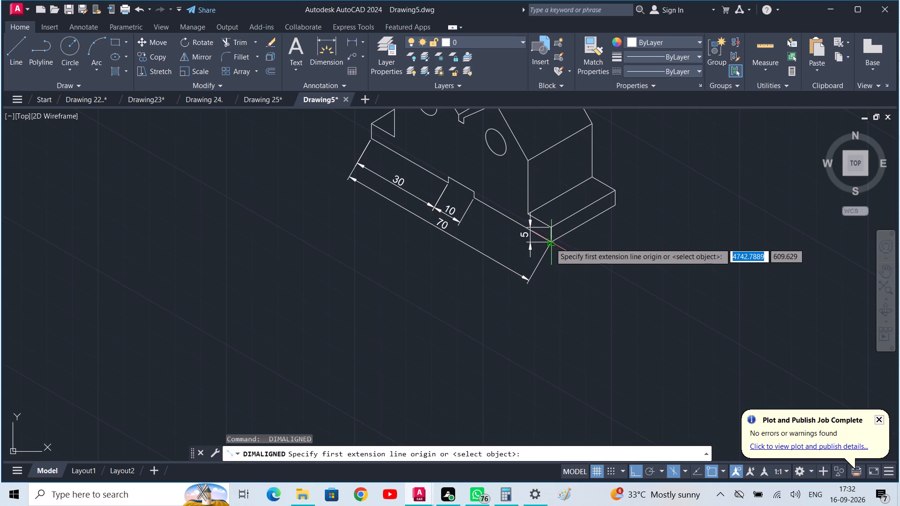
click(550, 243)
click(614, 205)
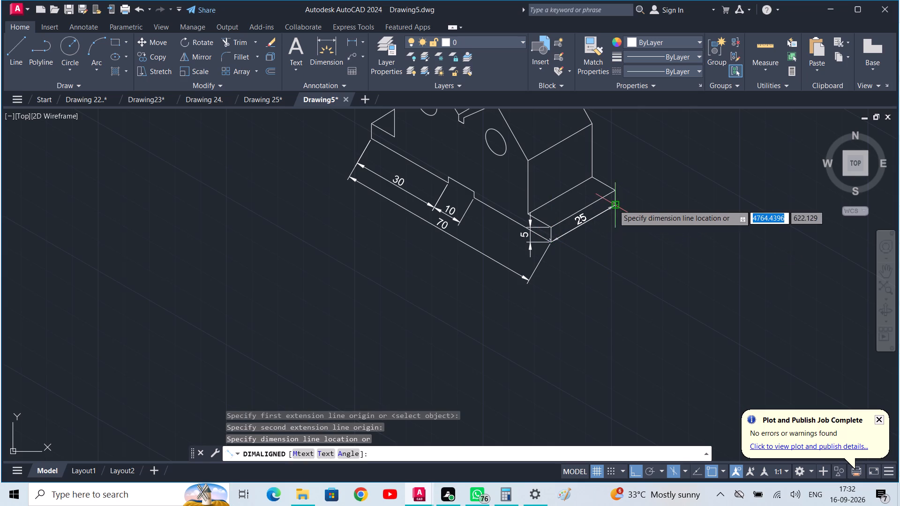
click(624, 231)
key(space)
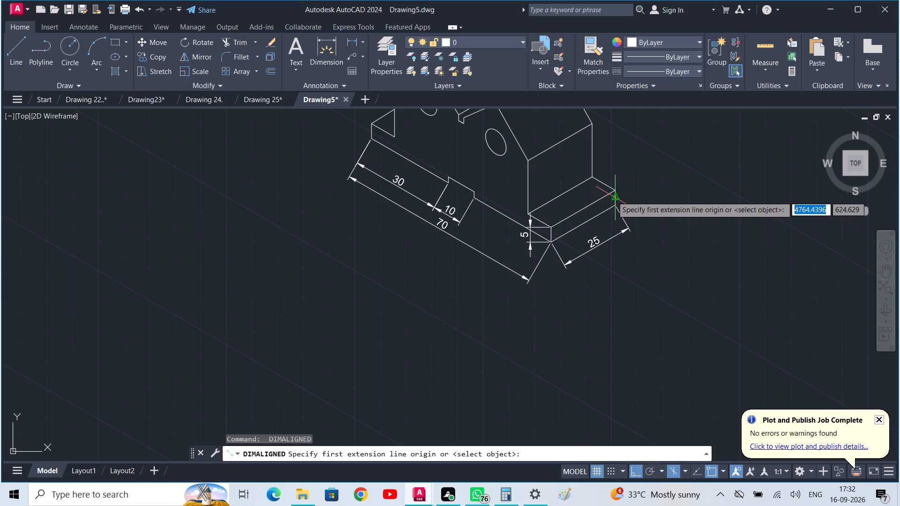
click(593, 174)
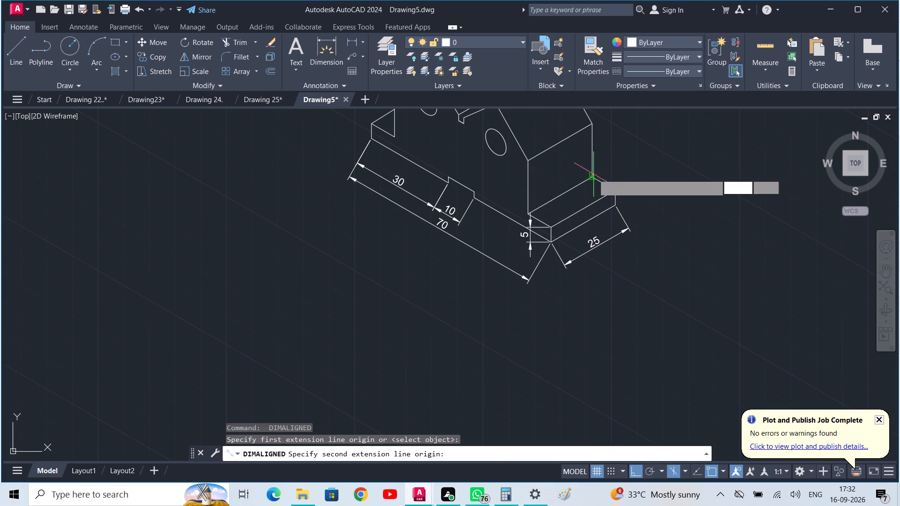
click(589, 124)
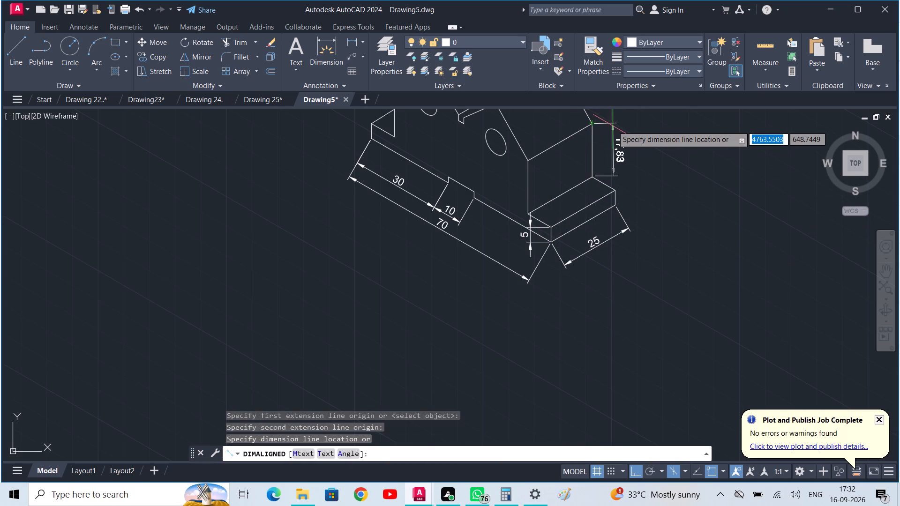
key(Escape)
Add an aligned dimension for the rear vertical edge of the near block's end wall, from base top to eave.
key(space)
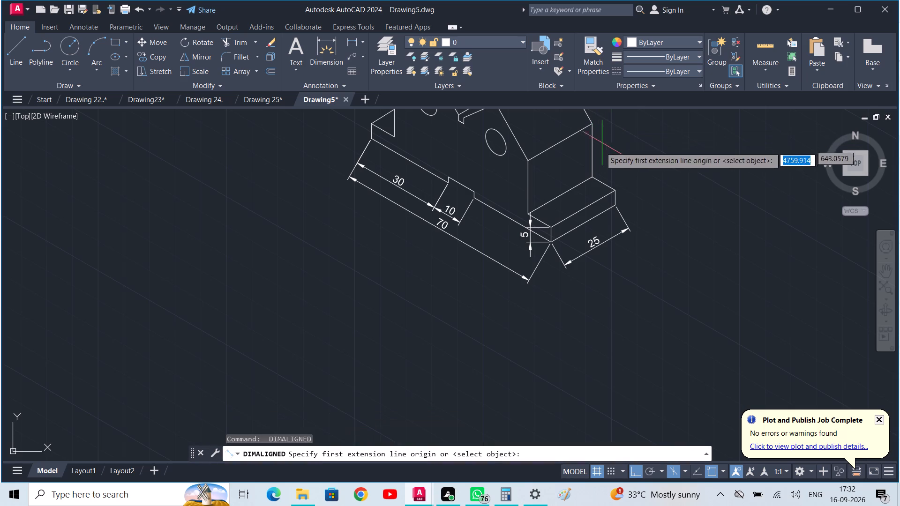
scroll(588, 172, up, 4)
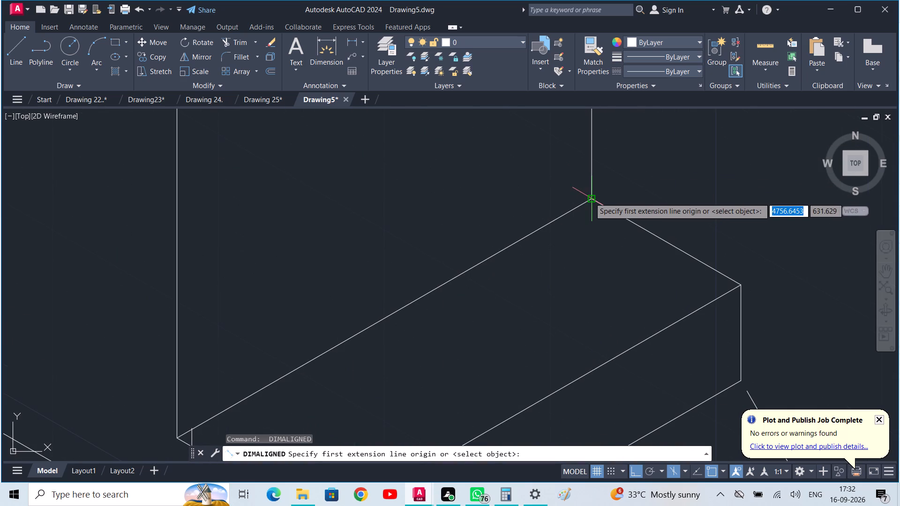
click(590, 198)
middle_drag(584, 180, 582, 244)
middle_drag(588, 162, 588, 165)
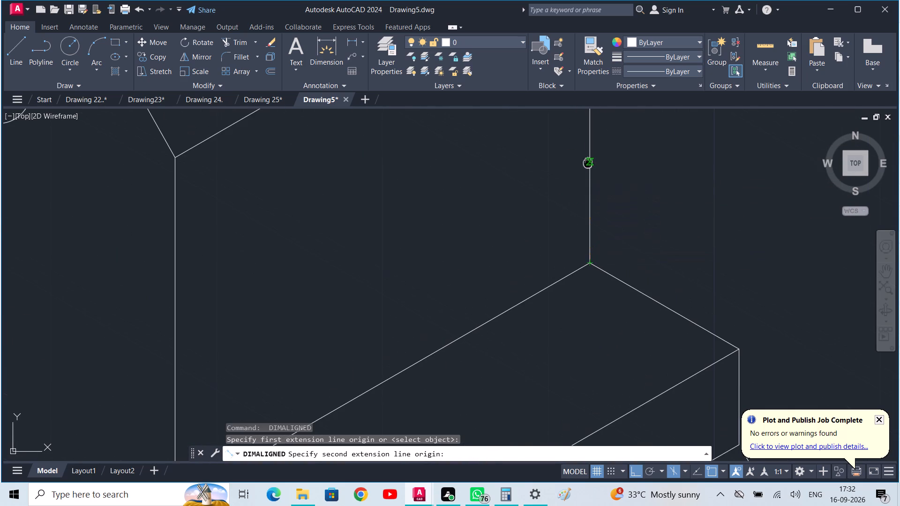
middle_drag(588, 165, 583, 265)
scroll(577, 233, down, 1)
middle_drag(576, 150, 575, 227)
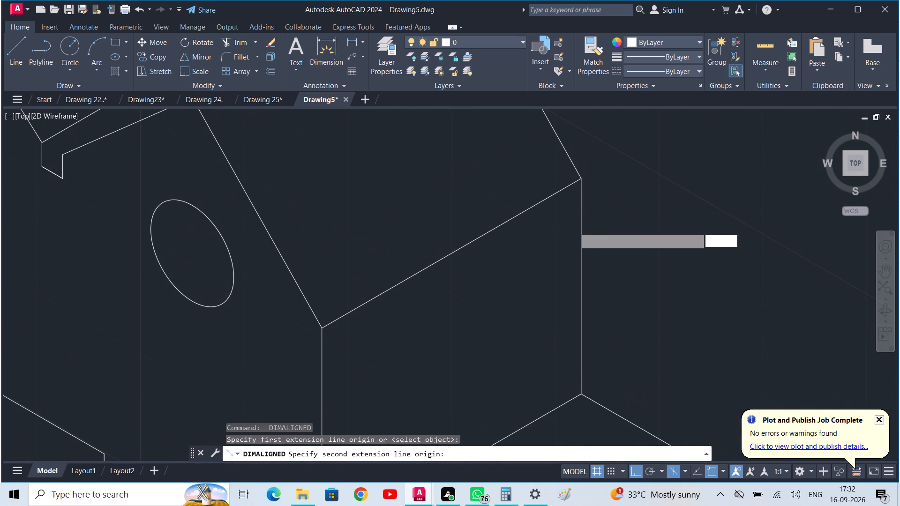
click(581, 178)
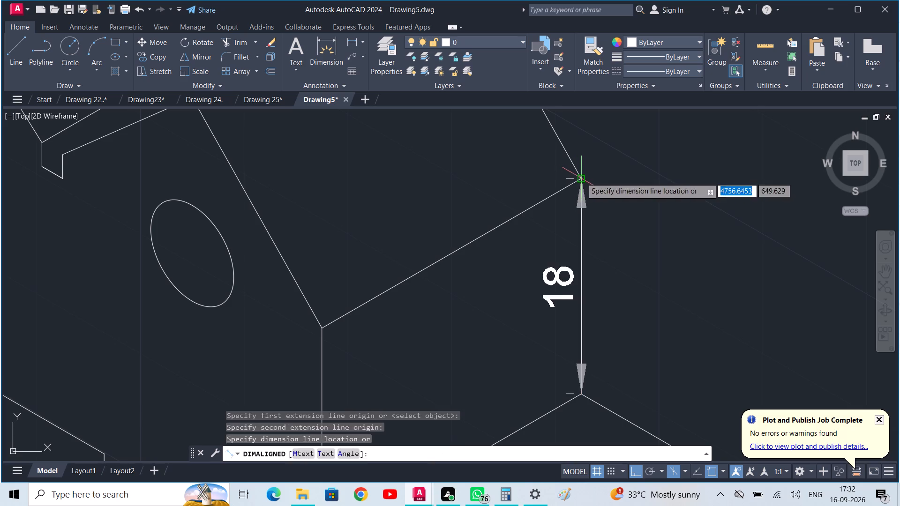
click(645, 182)
Add an aligned dimension for the width of the base ledge beside the near block's end wall, placed over the ledge.
key(space)
scroll(647, 181, down, 1)
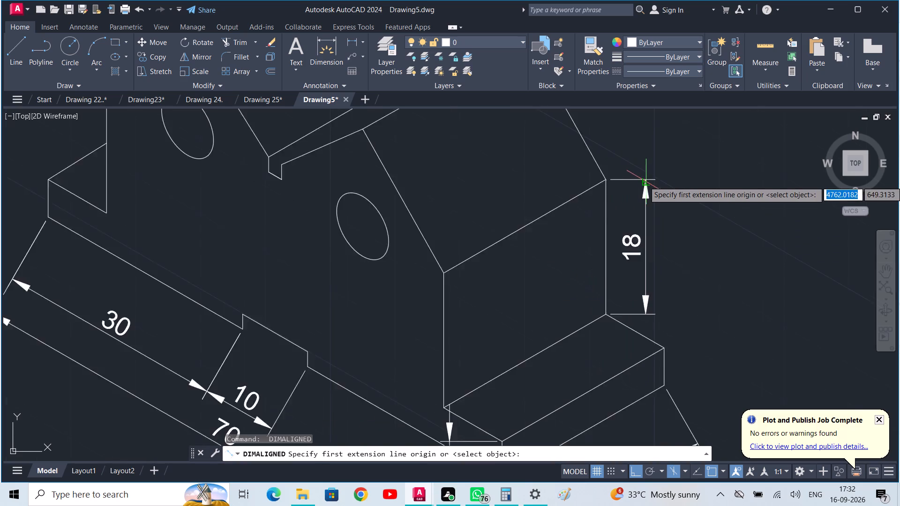
scroll(647, 181, down, 1)
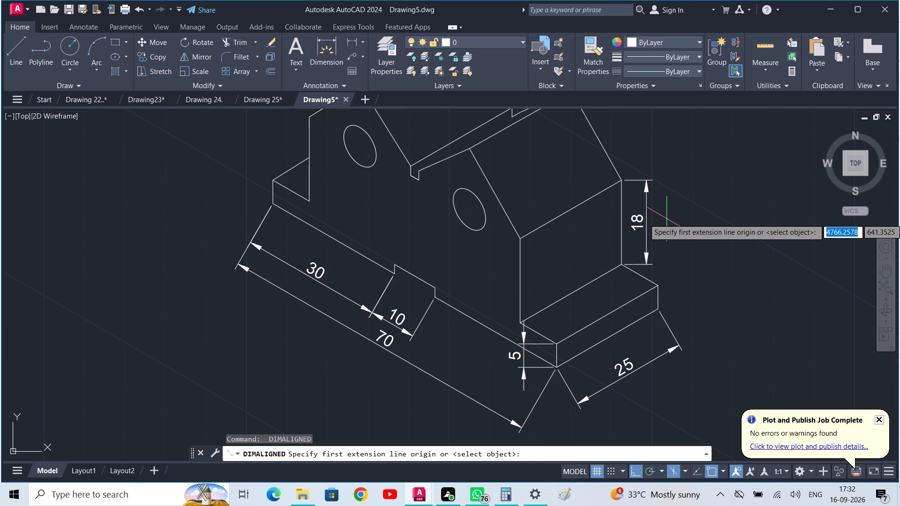
text(l)
key(space)
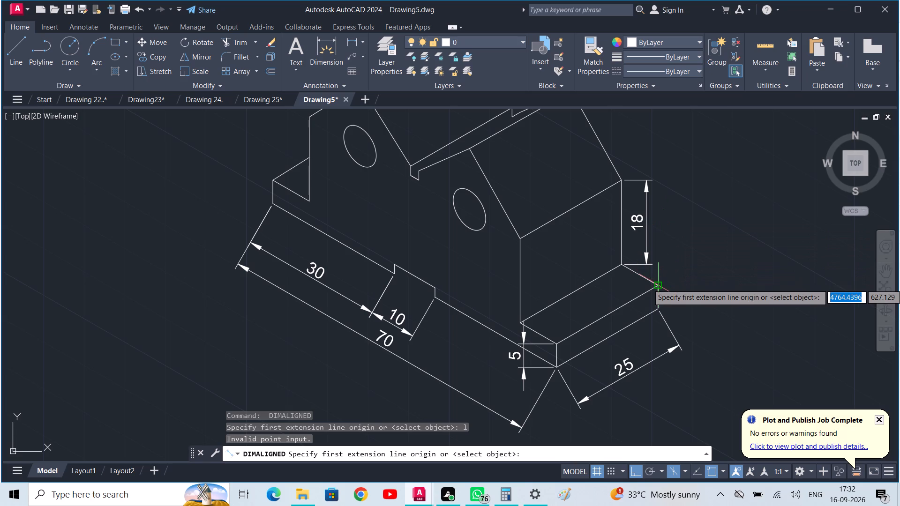
click(656, 284)
click(622, 266)
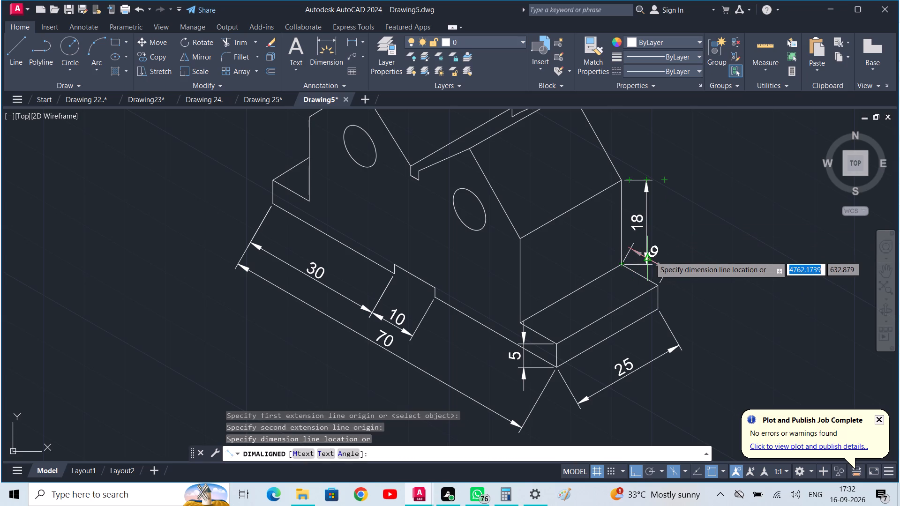
click(602, 282)
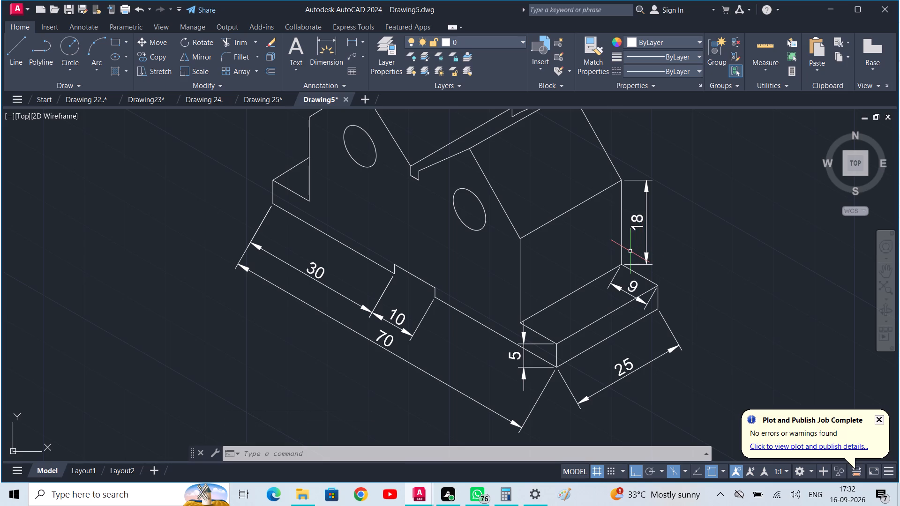
Add an aligned dimension for the short vertical edge of the small notch between the two gables.
key(space)
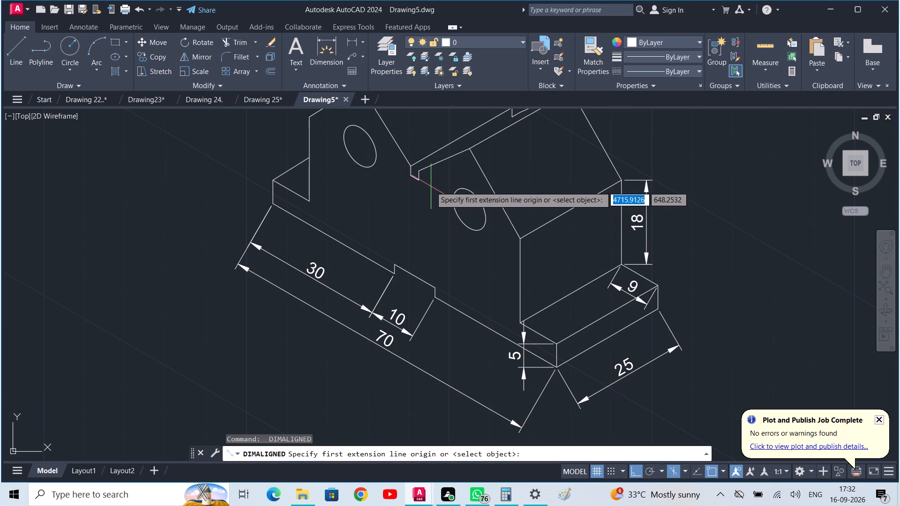
middle_drag(431, 186, 529, 211)
scroll(510, 212, up, 2)
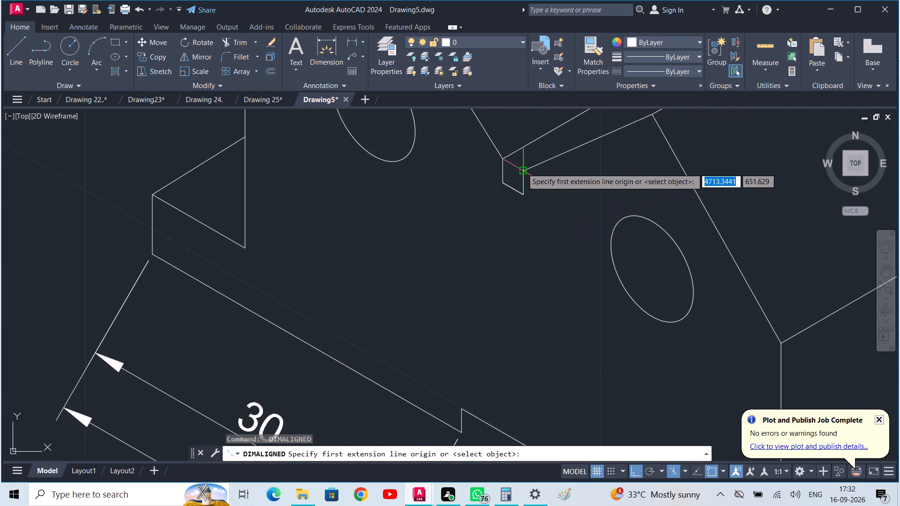
click(523, 168)
click(521, 196)
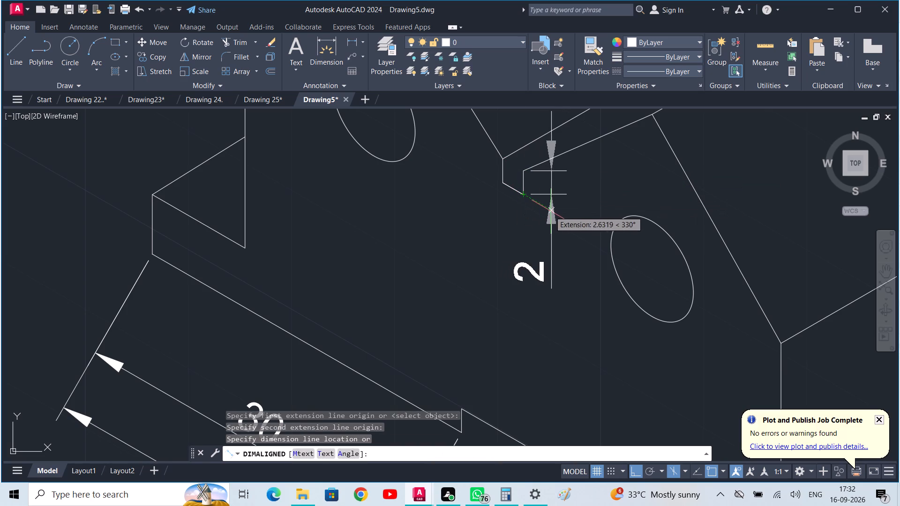
click(552, 212)
Add an aligned dimension for the sloping bottom edge of the small notch between the gables, offset below it.
key(space)
click(524, 191)
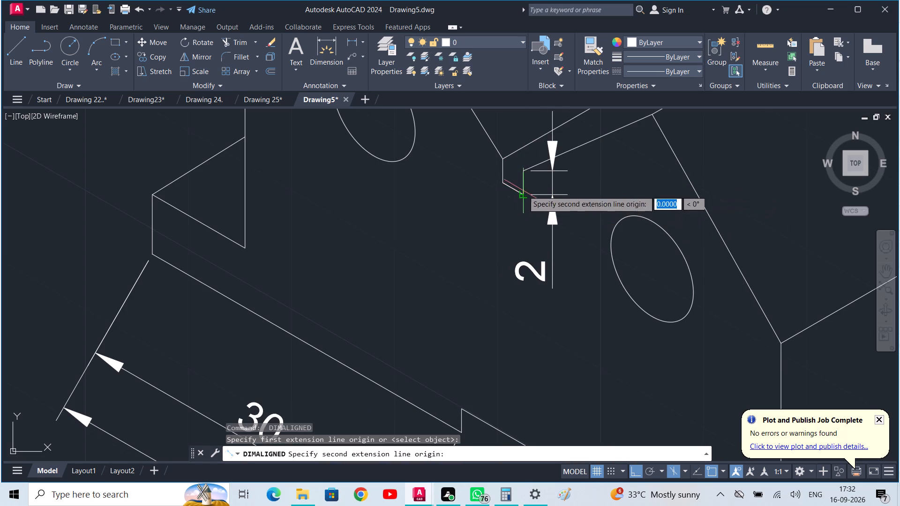
click(499, 182)
click(484, 207)
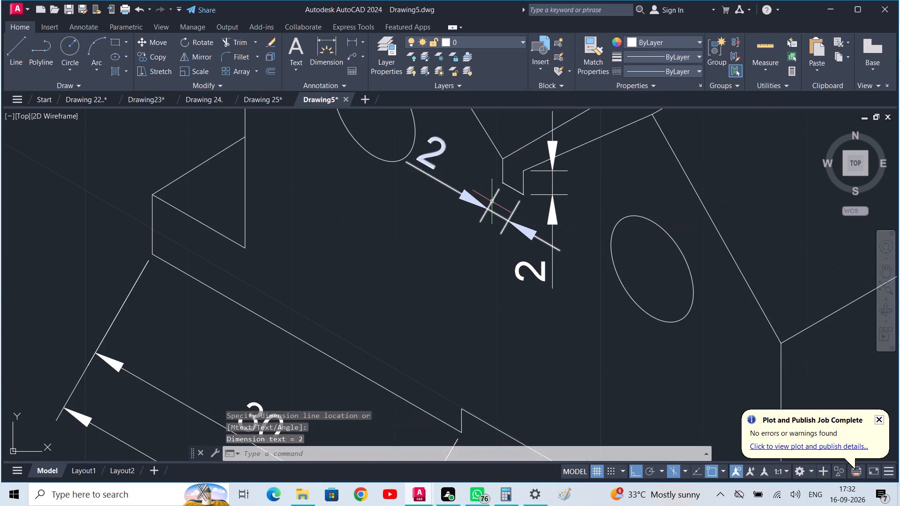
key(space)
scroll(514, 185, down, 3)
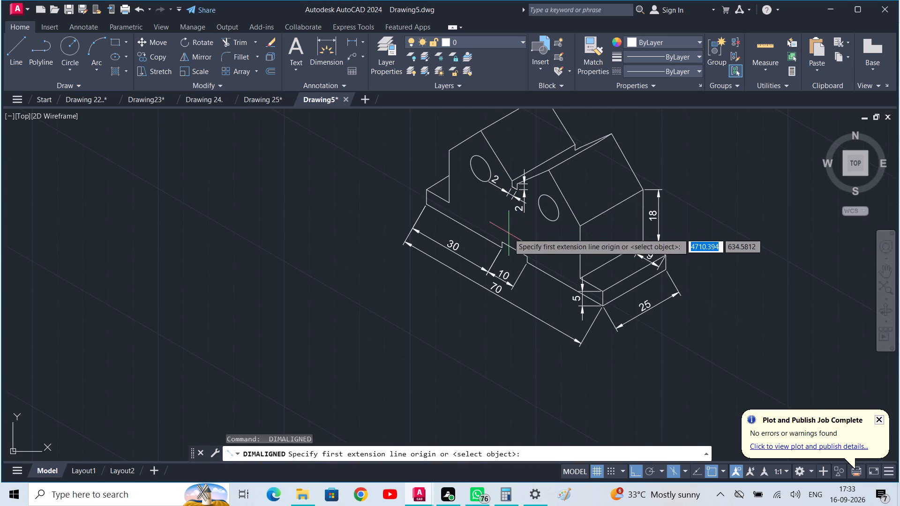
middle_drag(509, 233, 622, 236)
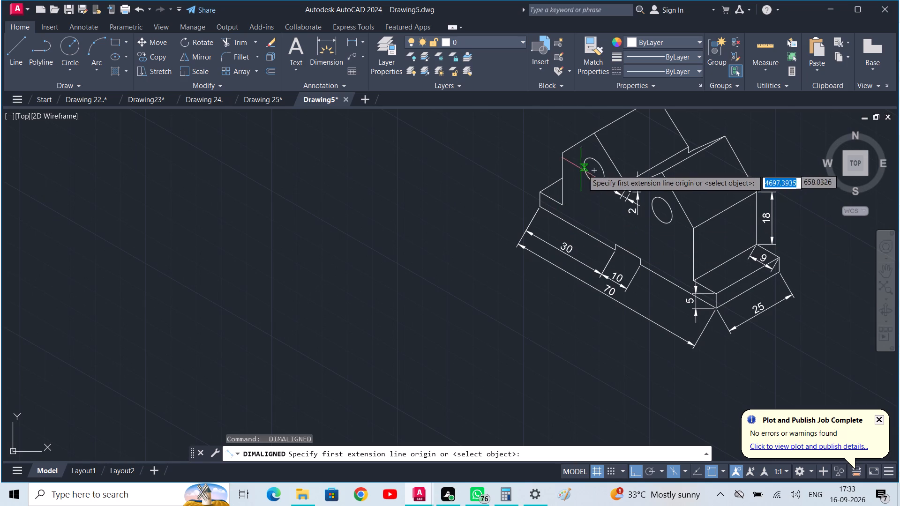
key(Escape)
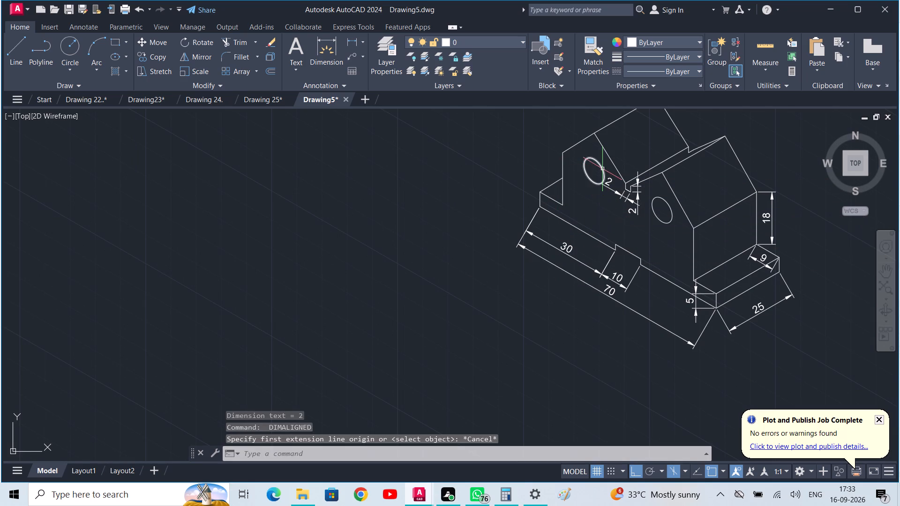
Add a multileader pointing to the edge of the far gable's circular hole, with the text "R4 , 2 HOLES".
click(350, 55)
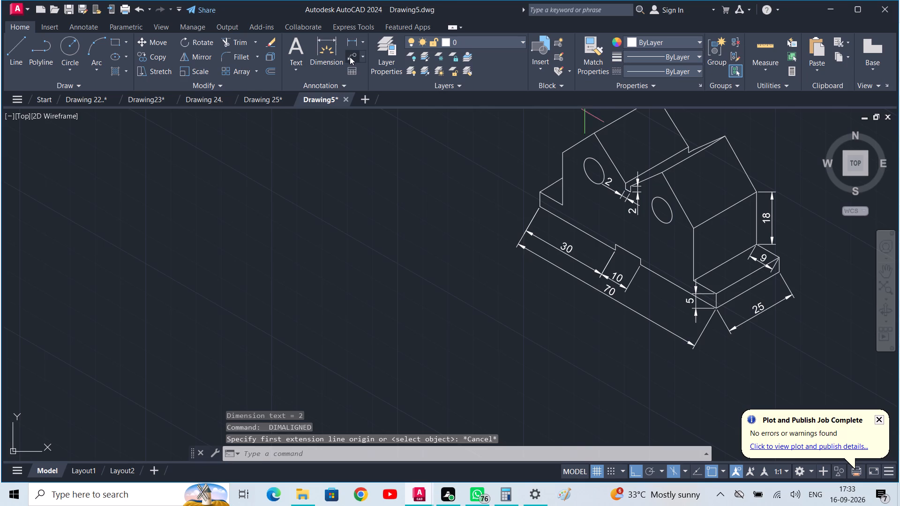
click(591, 160)
click(517, 163)
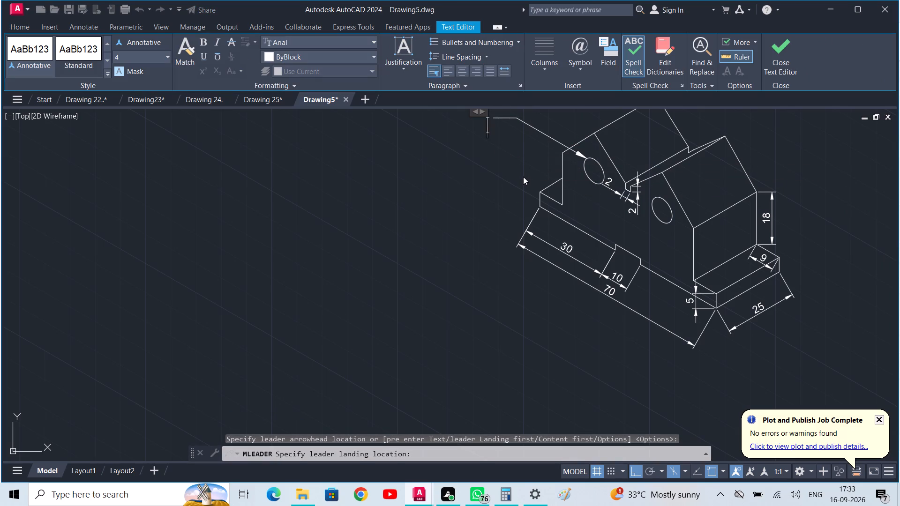
key(shift+r)
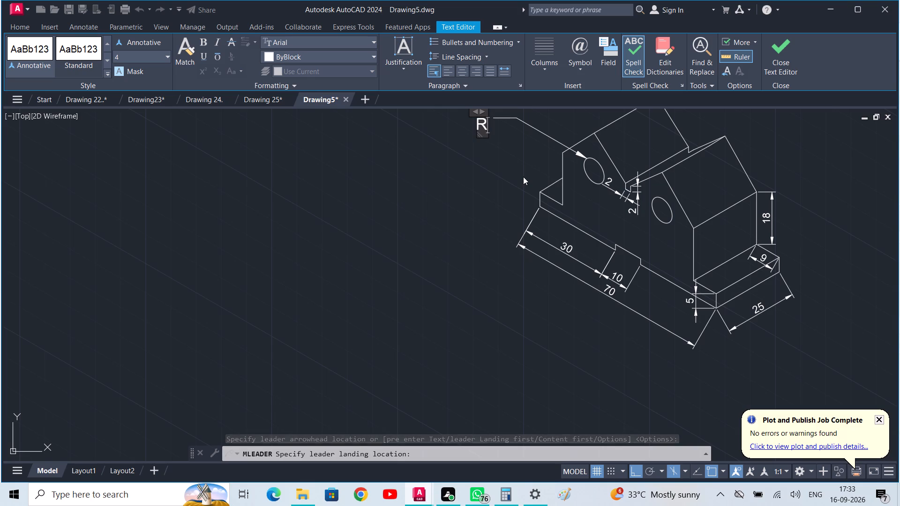
key(2)
key(space)
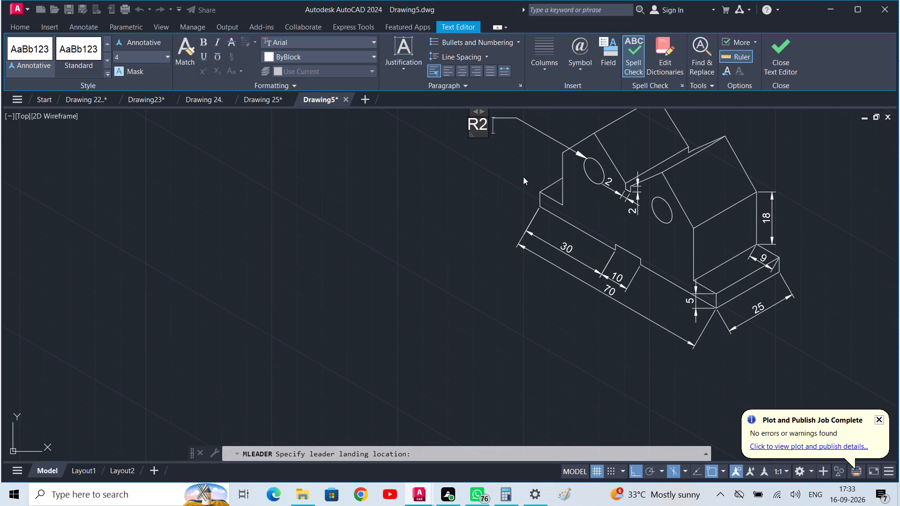
key(BackSpace)
key(BackSpace)
key(4)
key(space)
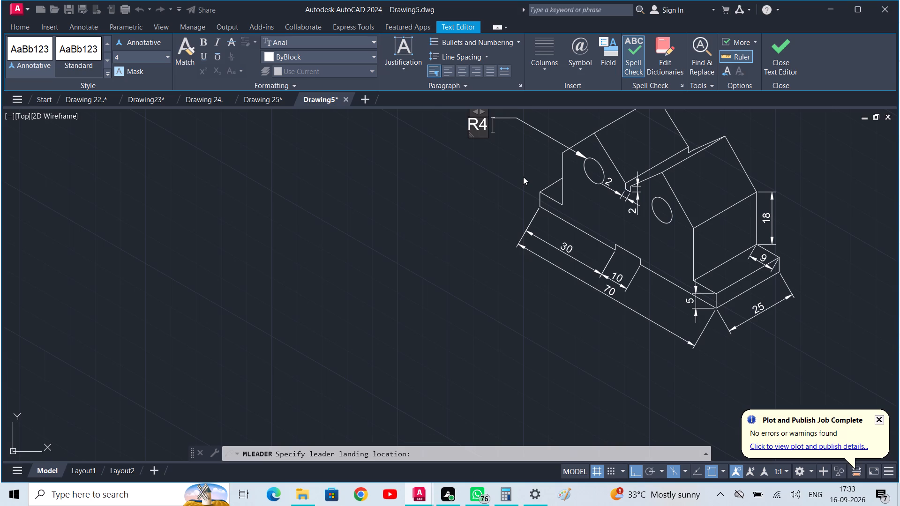
key(comma)
key(space)
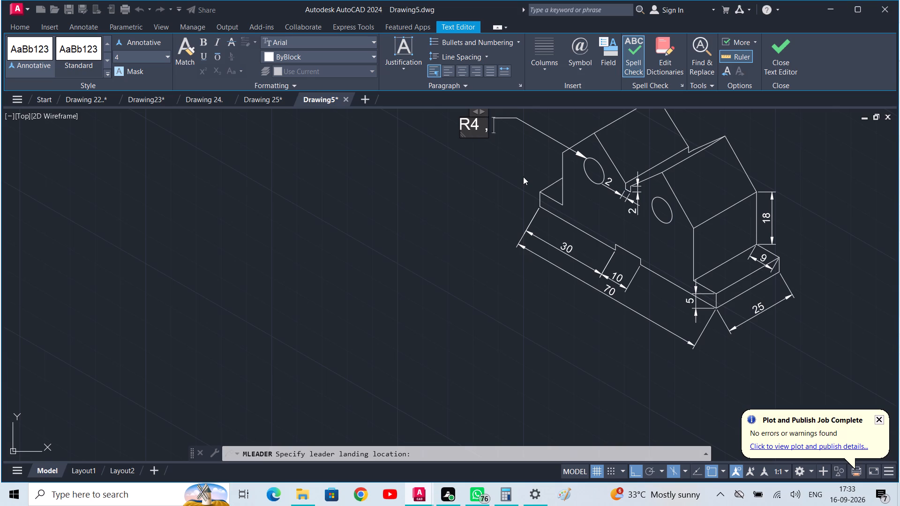
key(2)
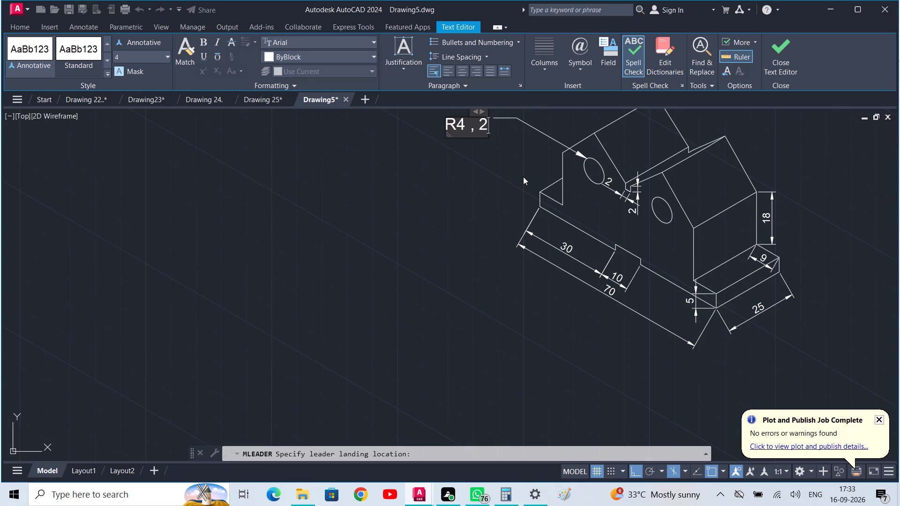
key(space)
text(hol)
key(BackSpace)
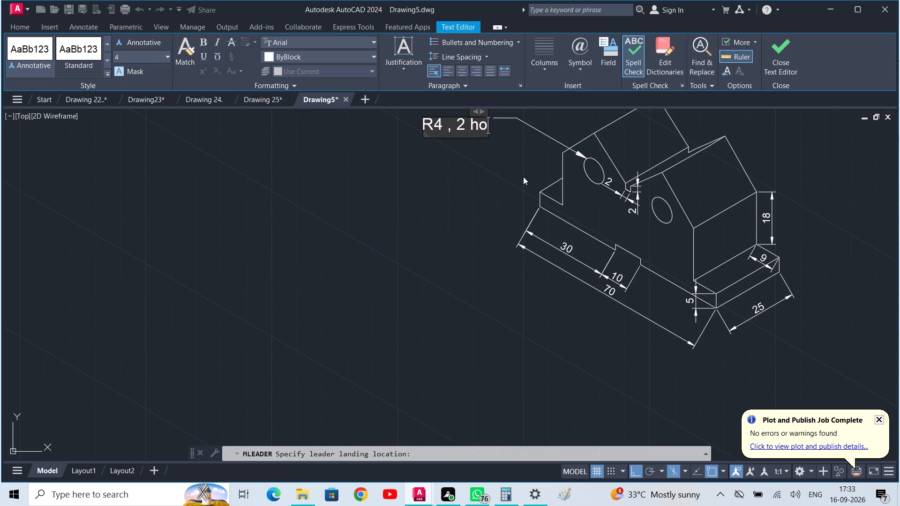
key(BackSpace)
key(BackSpace)
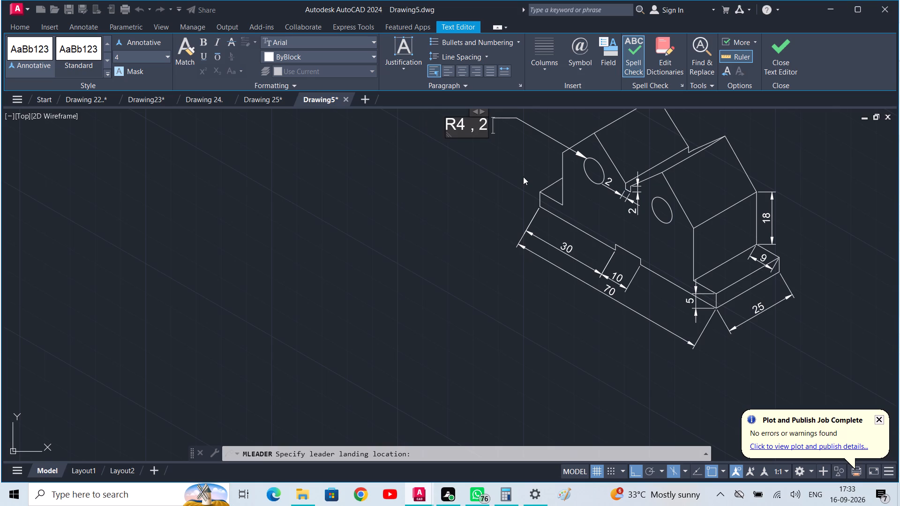
key(j)
key(BackSpace)
text(HOLR)
key(BackSpace)
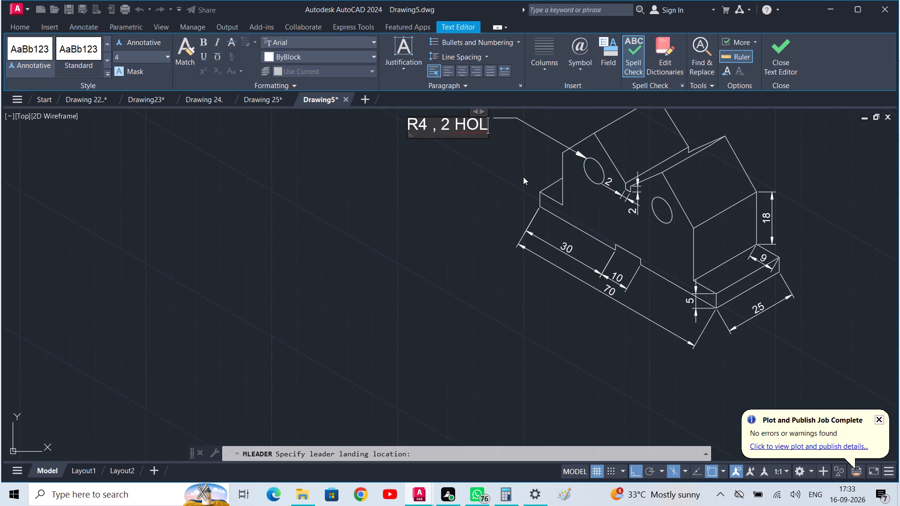
key(r)
key(BackSpace)
text(ES)
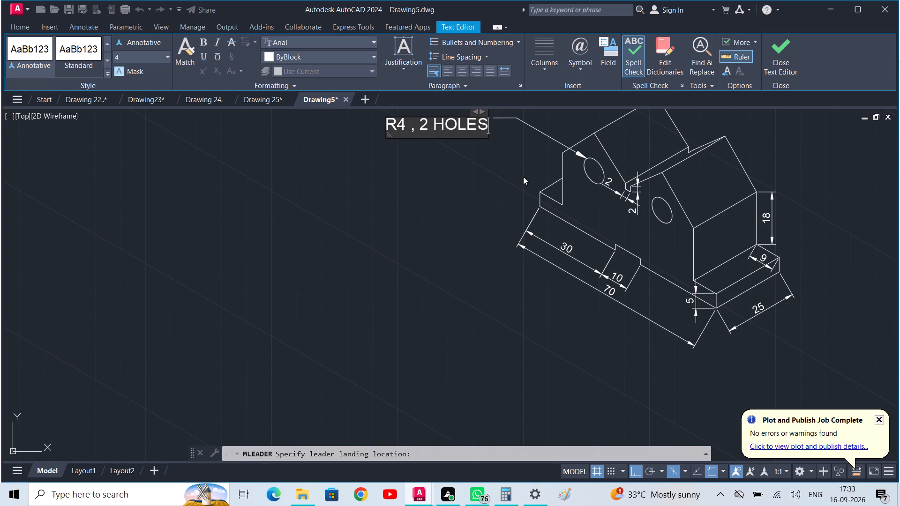
key(space)
click(793, 65)
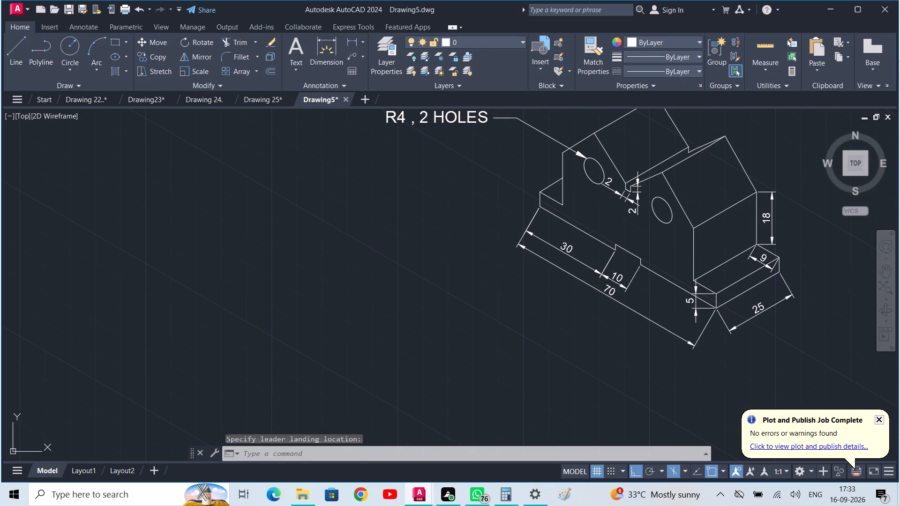
Oblique the 70 overall-length dimension to 90° by picking two points up the base's near vertical corner edge.
scroll(727, 126, down, 1)
middle_drag(738, 165, 650, 167)
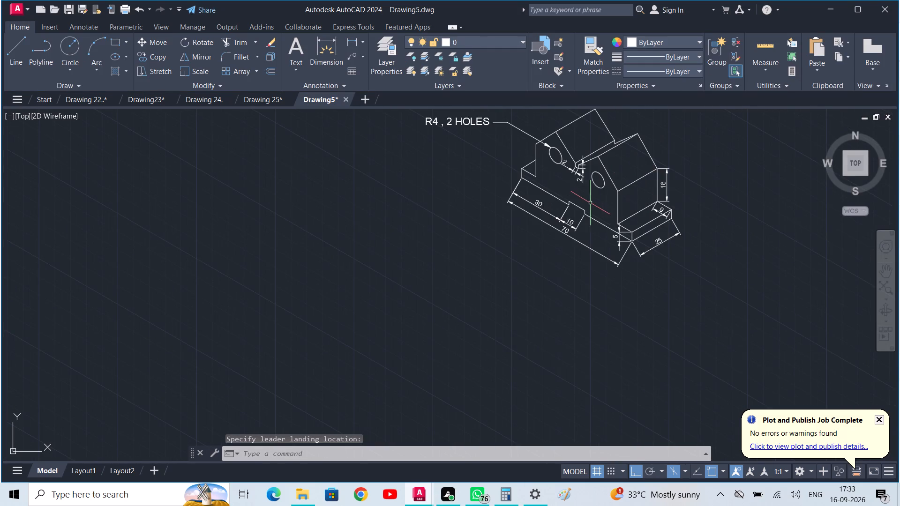
scroll(586, 201, up, 1)
middle_drag(598, 154, 601, 208)
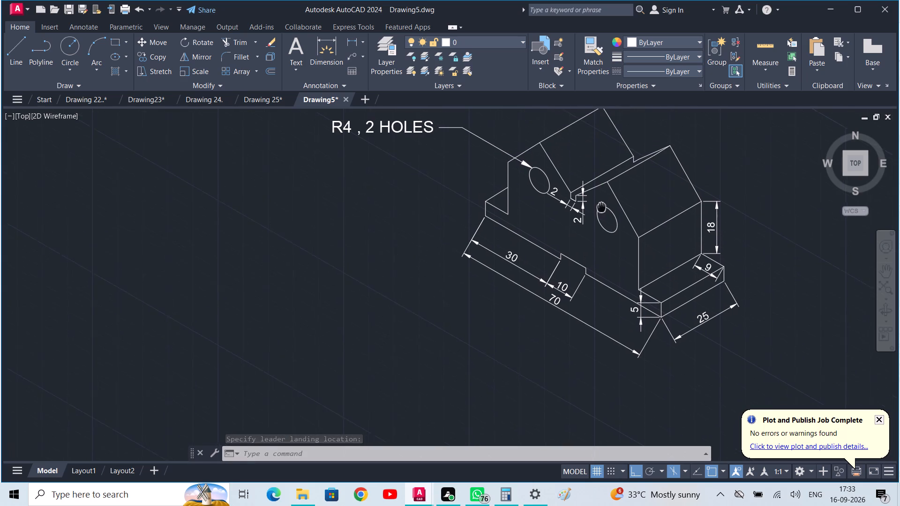
middle_drag(601, 208, 600, 210)
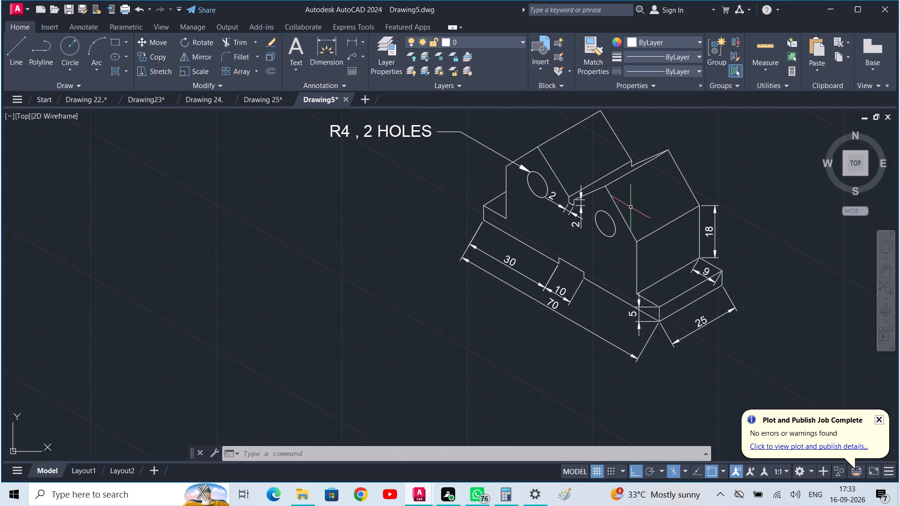
text(DIMED)
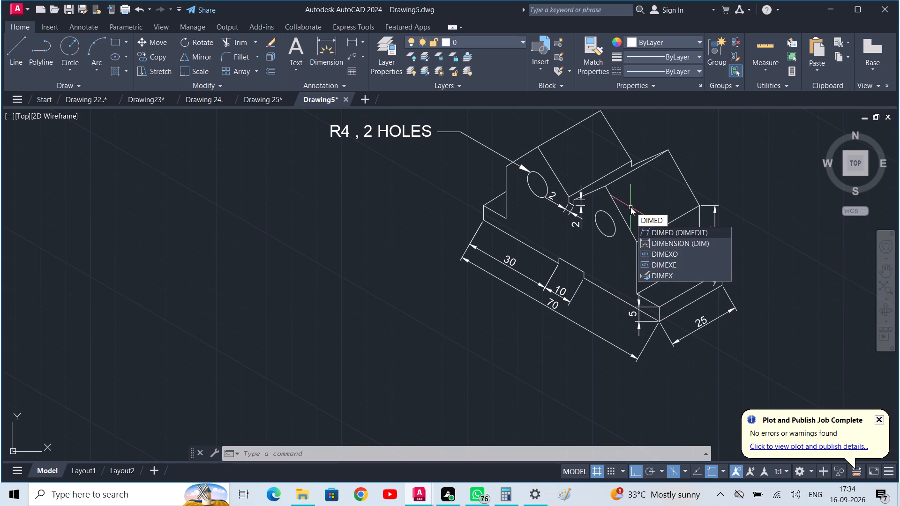
key(space)
text(O)
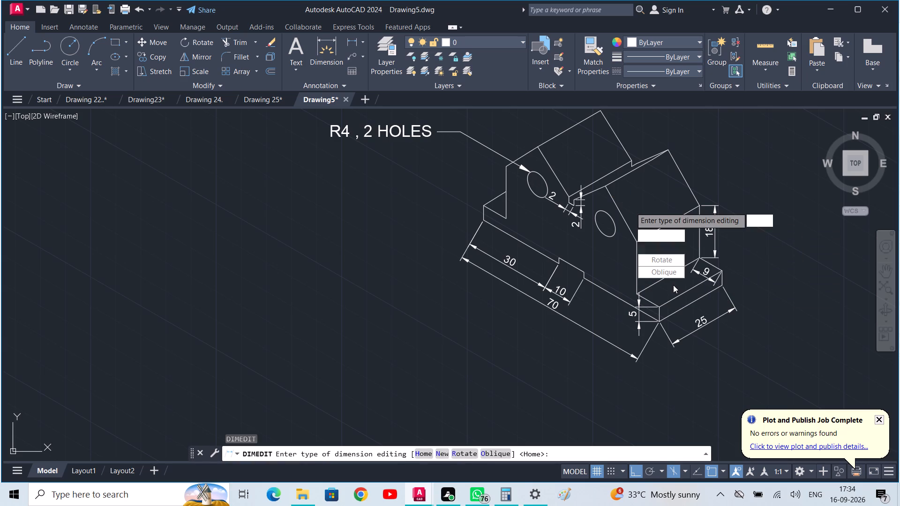
key(space)
click(644, 345)
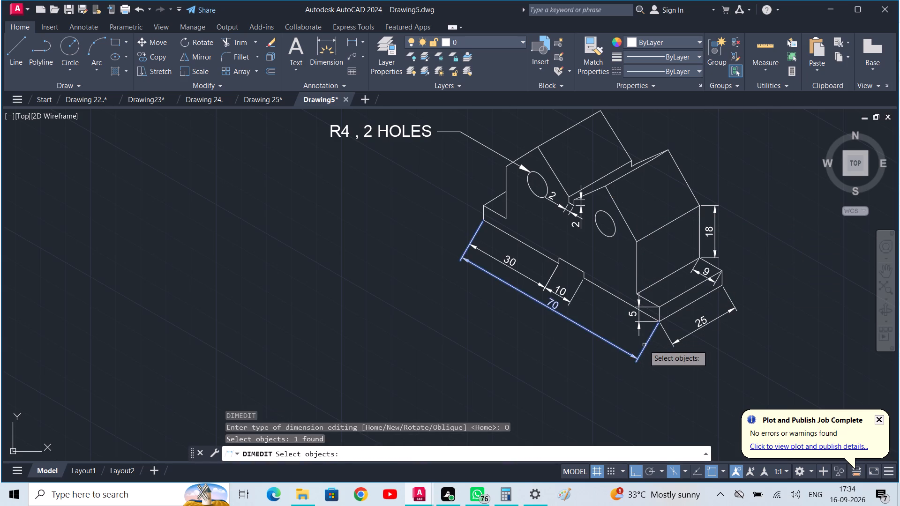
key(space)
click(661, 320)
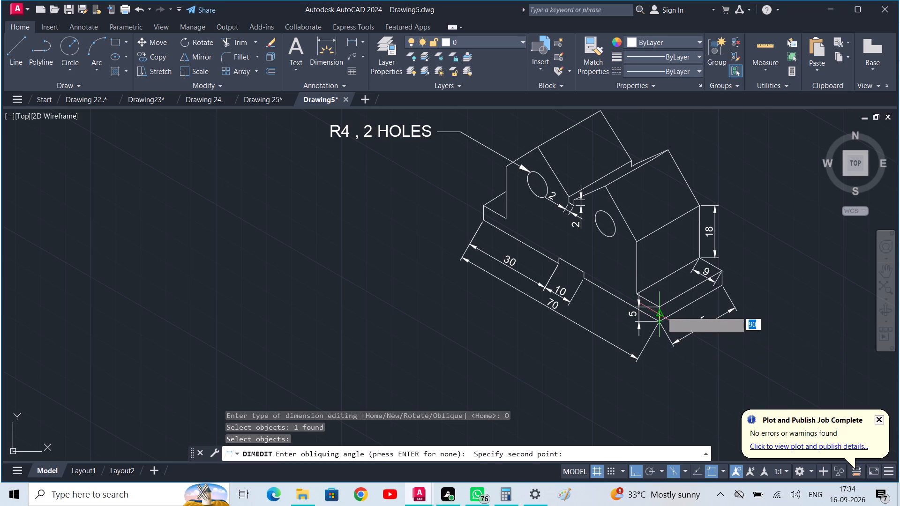
click(661, 308)
Oblique the 25 dimension of the base's near end face to 90°, using the same vertical corner edge.
key(space)
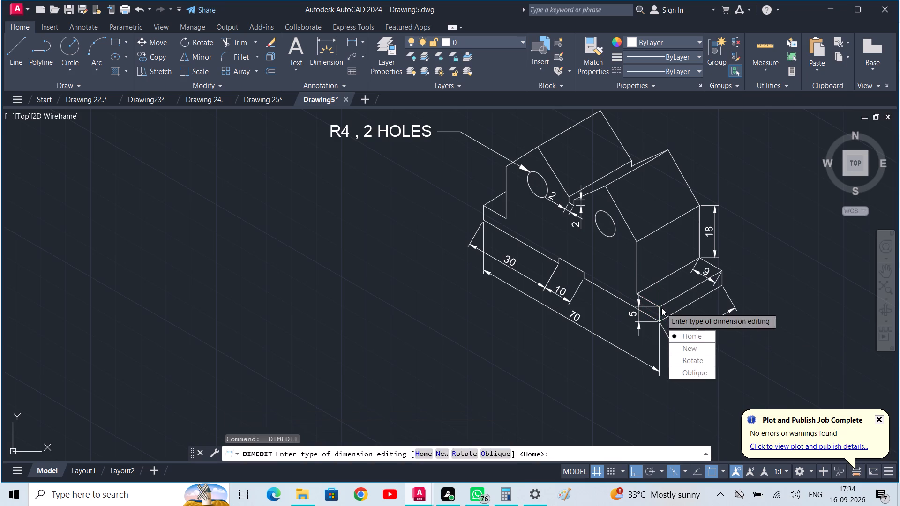
text(O)
key(space)
click(675, 344)
key(space)
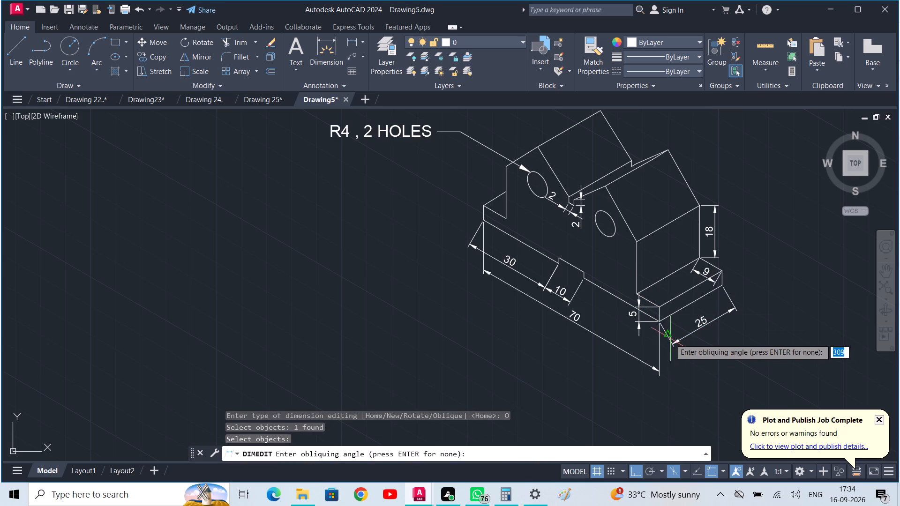
click(663, 324)
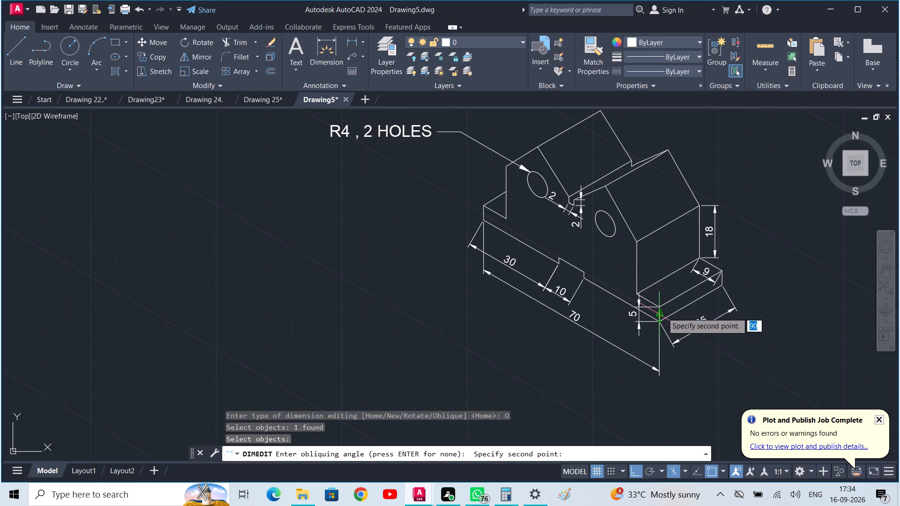
click(662, 309)
Oblique the 5 base-height dimension to 30° by picking two points along the base's short isometric edge direction.
key(space)
text(O)
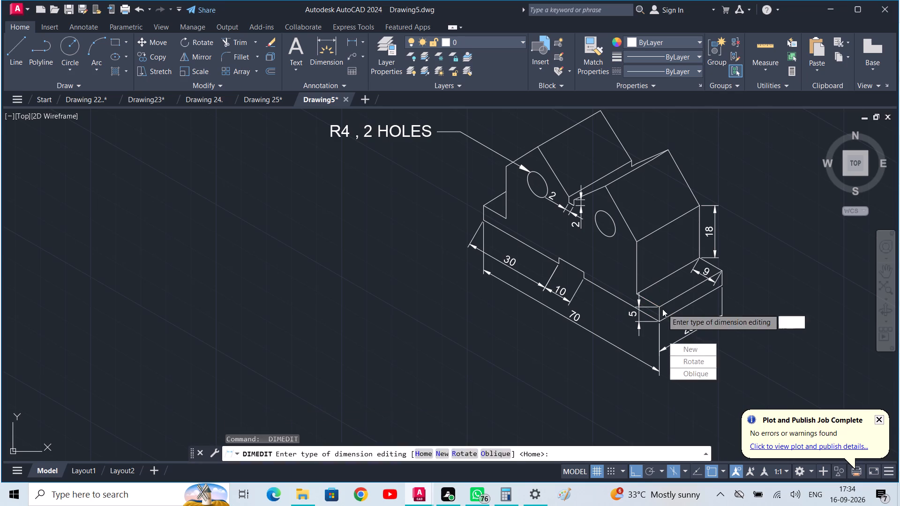
key(space)
click(650, 306)
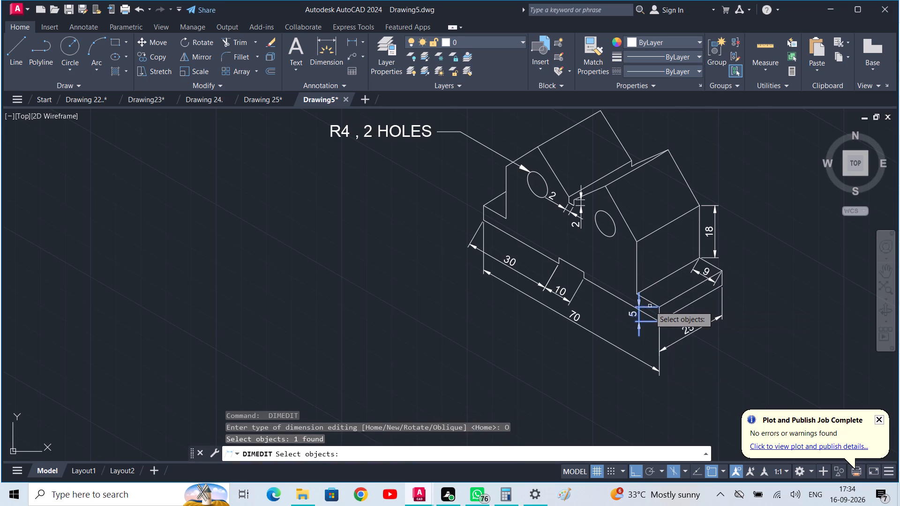
key(space)
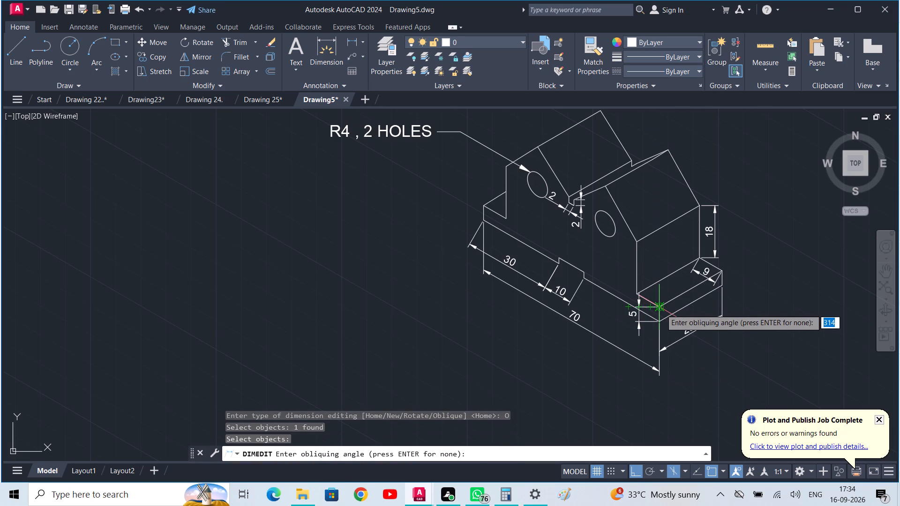
click(661, 309)
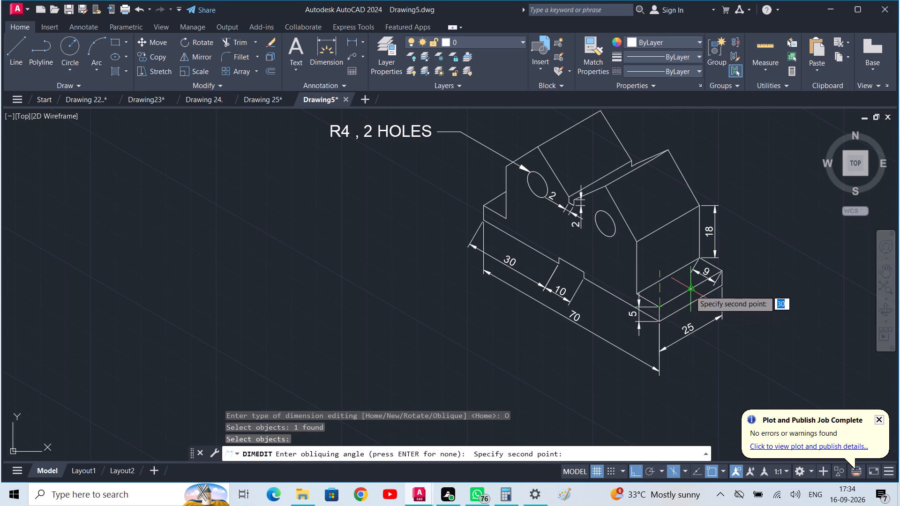
click(691, 290)
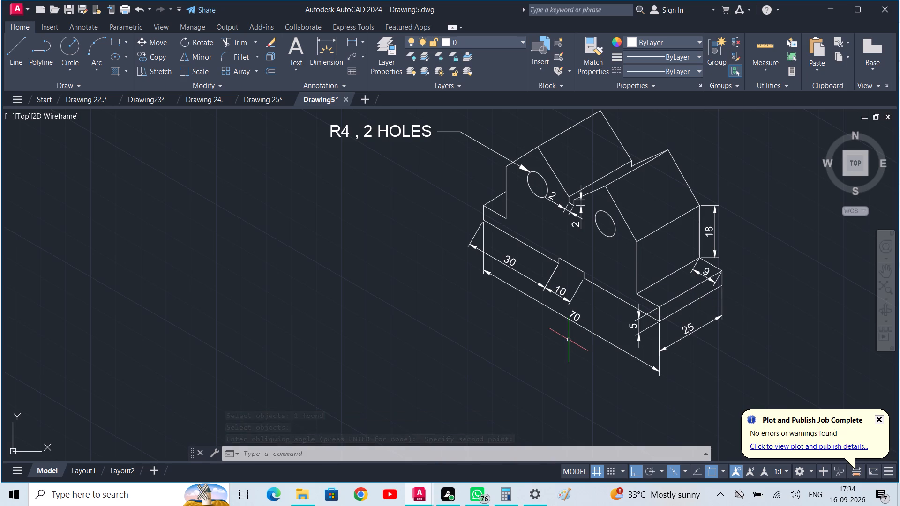
Oblique the 18 wall-height dimension parallel to the near gabled block's eave edge by picking two points from the eave corner.
key(space)
text(O)
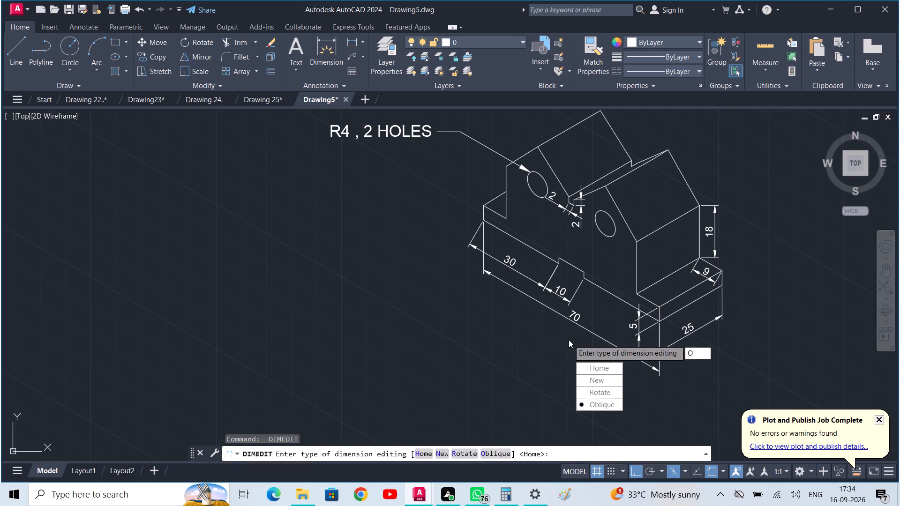
key(space)
click(714, 230)
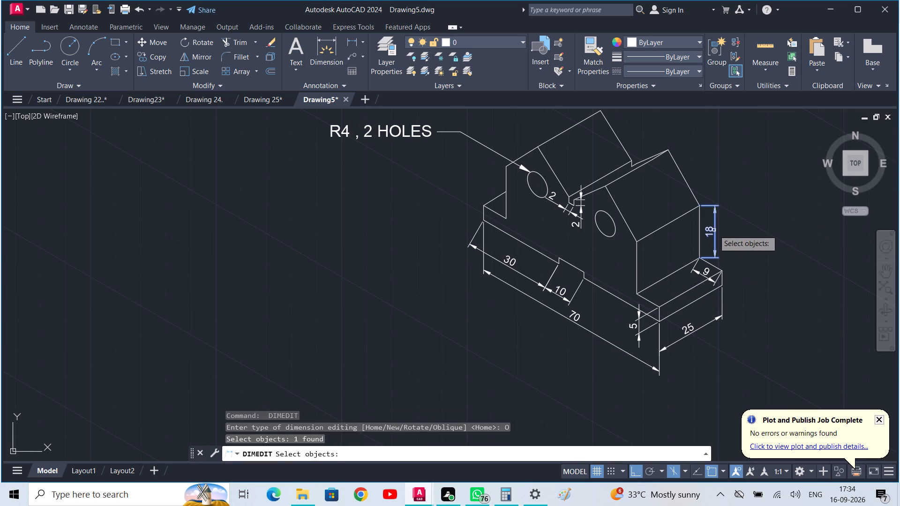
key(space)
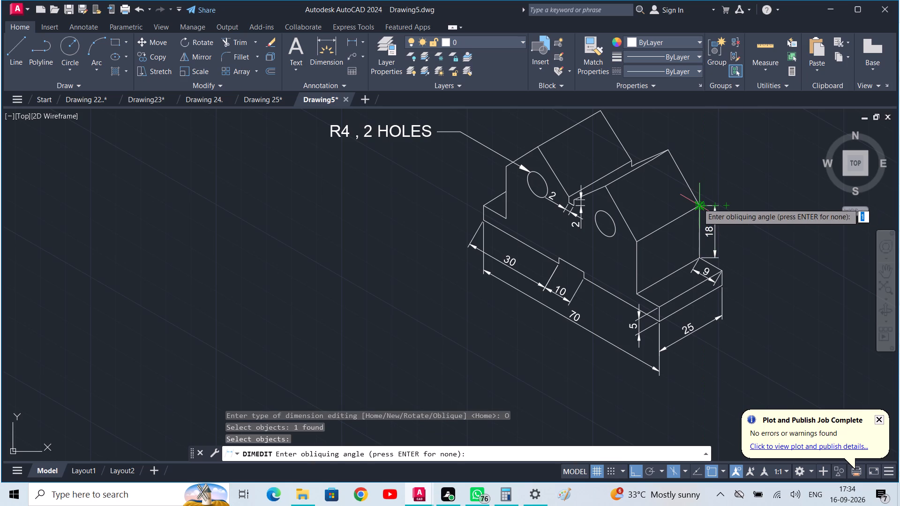
click(697, 203)
click(679, 211)
Oblique the 9 step-width dimension parallel to the wall's bottom edge by picking two points along that direction.
key(space)
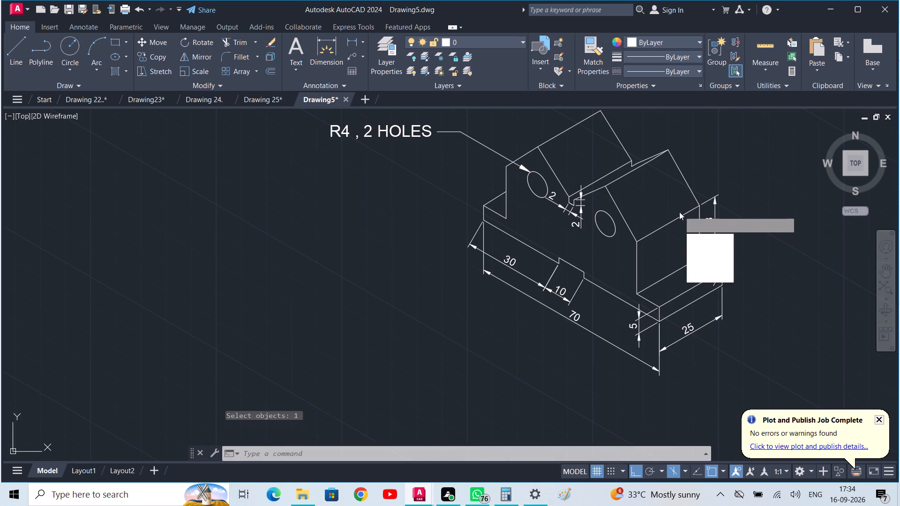
key(o)
key(space)
click(694, 268)
key(space)
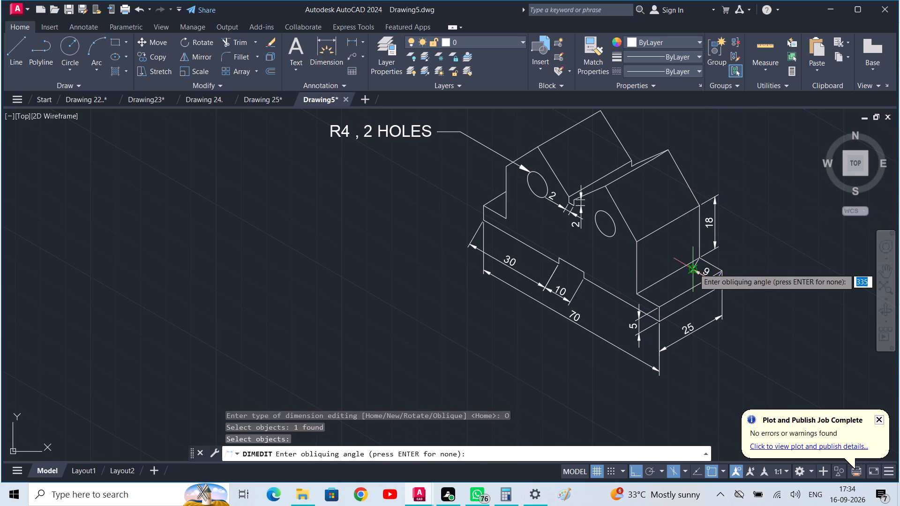
click(699, 258)
click(673, 268)
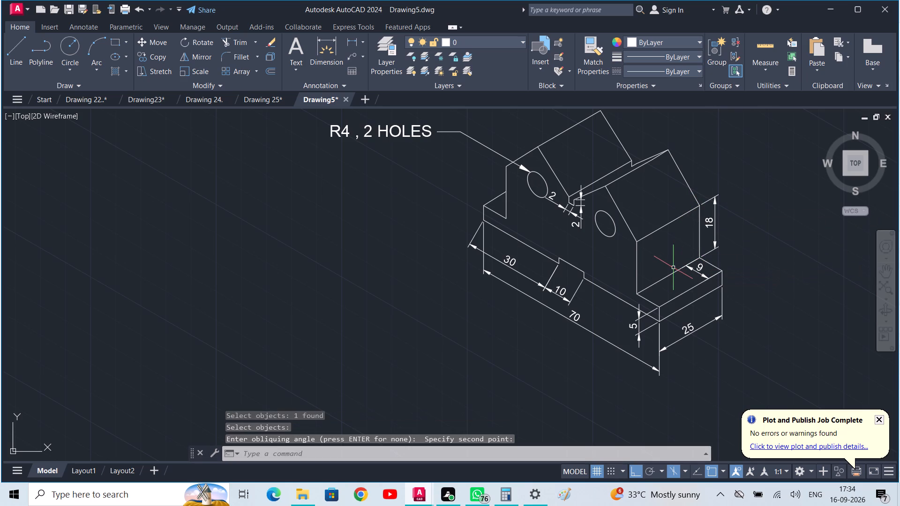
Oblique the 10 notch-width dimension on the base's long edge to vertical by picking two points upward from the notch corner.
key(space)
text(O)
key(space)
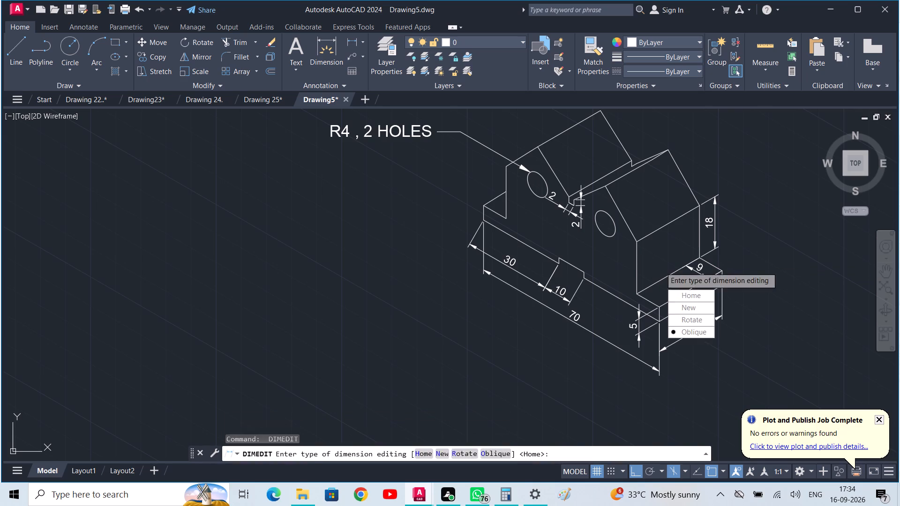
click(578, 291)
key(space)
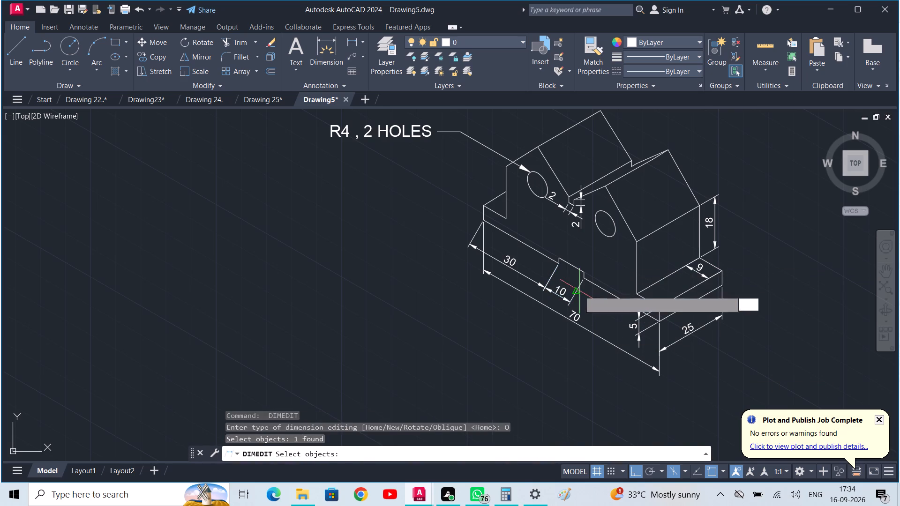
click(588, 277)
click(595, 255)
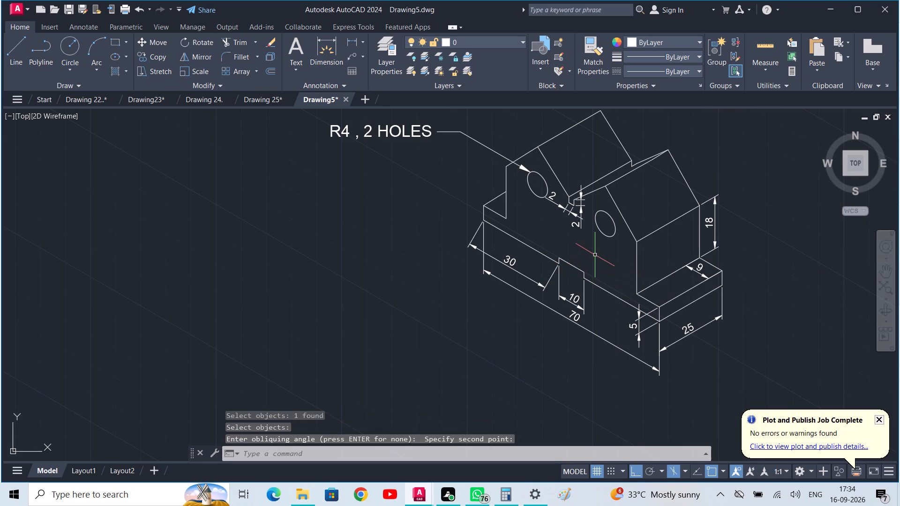
Oblique the 30 dimension between the base's far end and the notch to vertical, picking two points upward from the notch corner.
key(space)
key(o)
key(space)
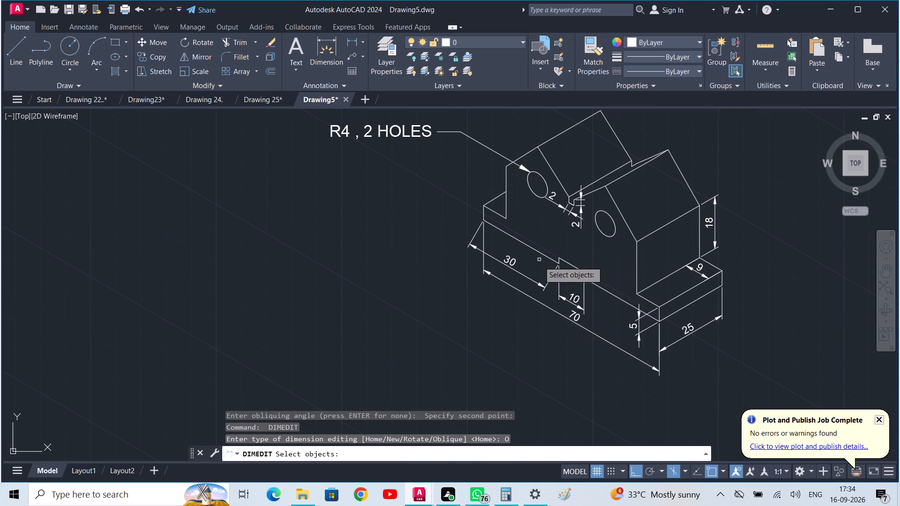
click(540, 282)
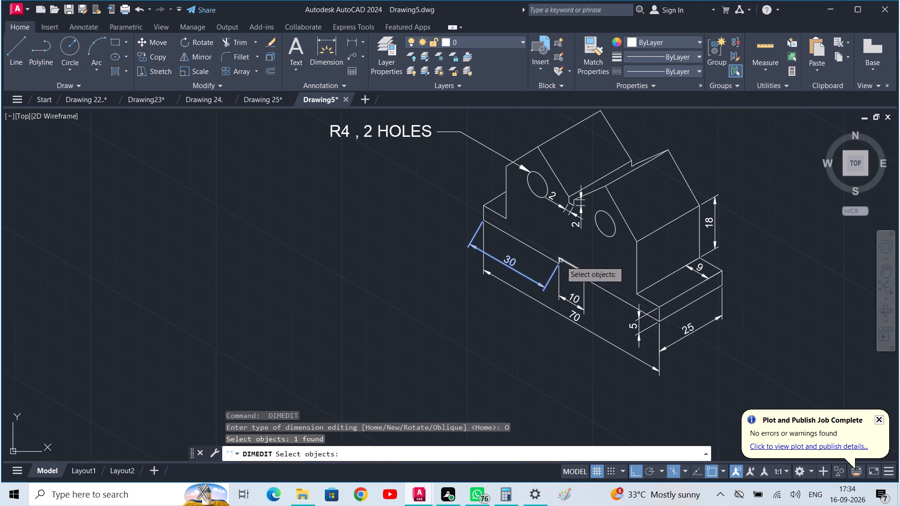
key(space)
click(557, 267)
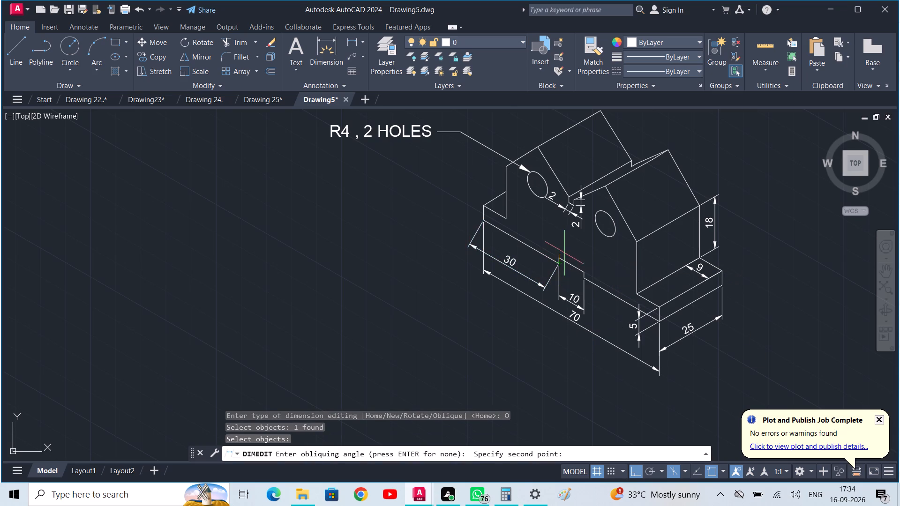
click(567, 237)
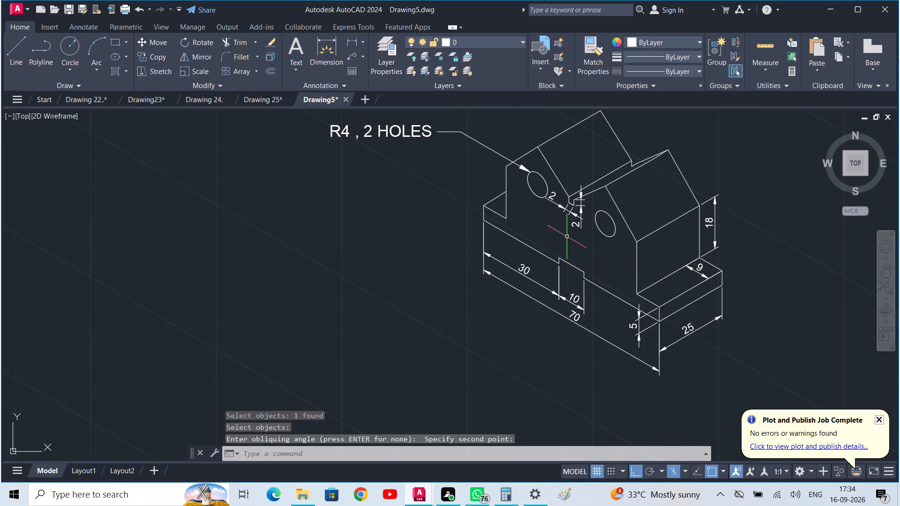
middle_click(591, 291)
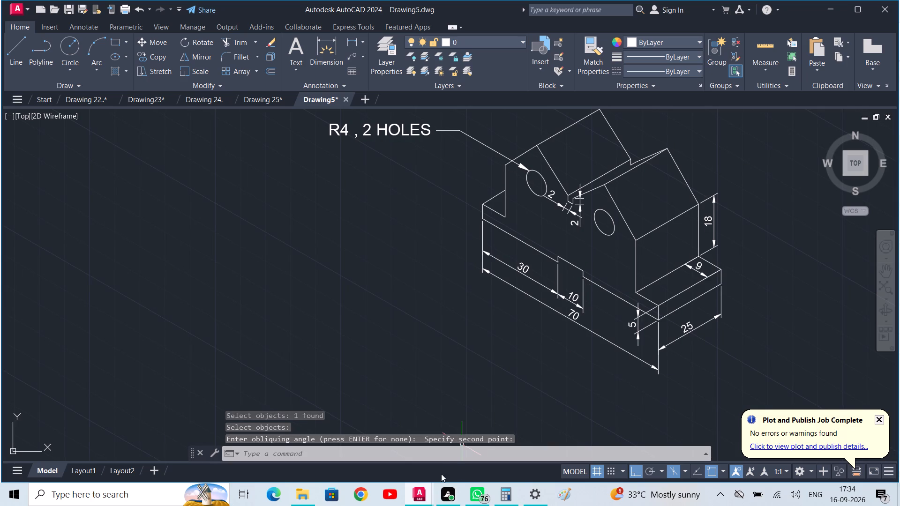
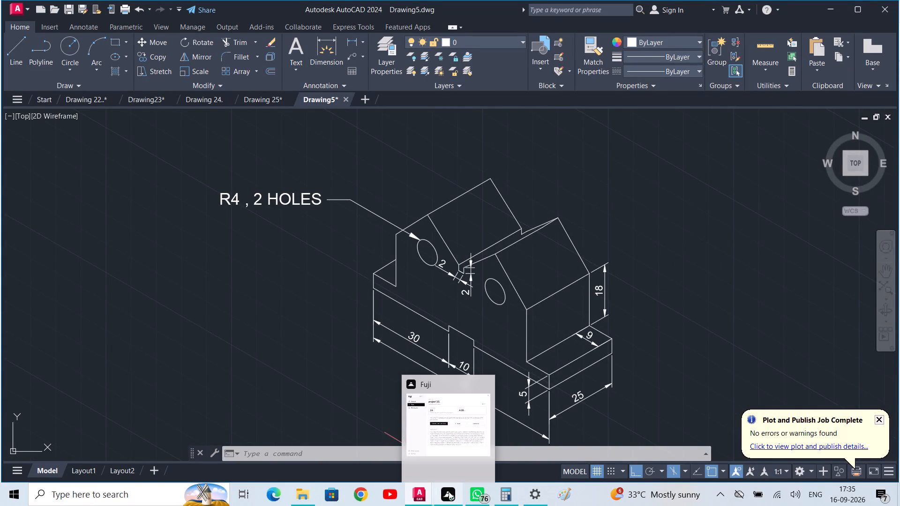
Save the drawing in the Documents folder under the file name "Drawing 26 H".
key(ctrl+s)
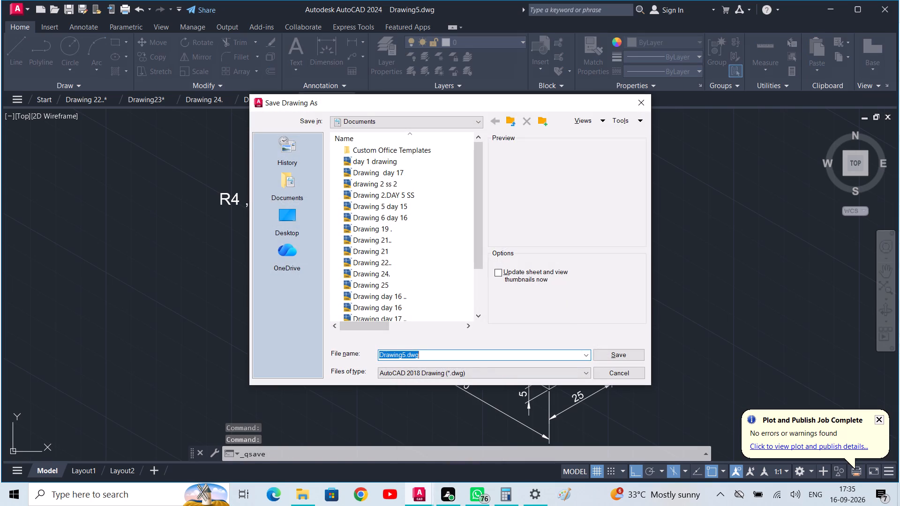
click(448, 356)
click(448, 356)
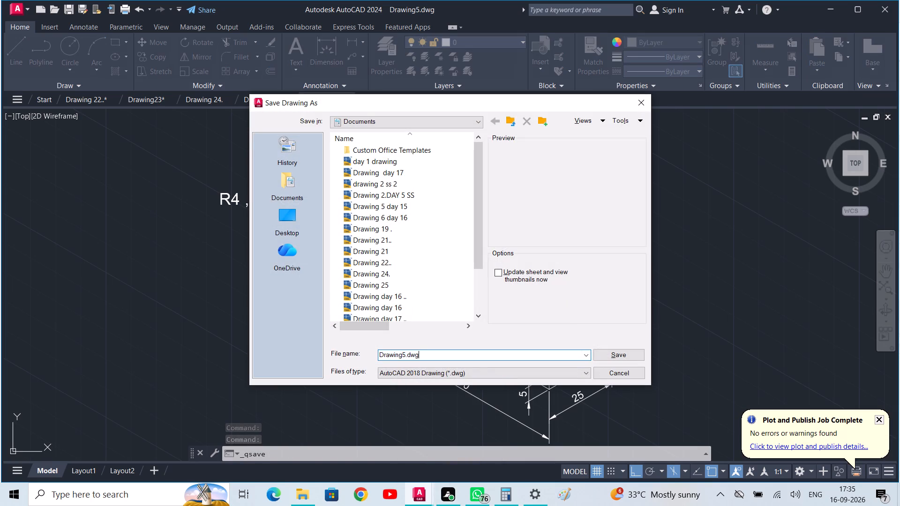
key(BackSpace)
key(BackSpace)
key(BackSpace)
key(BackSpace)
key(BackSpace)
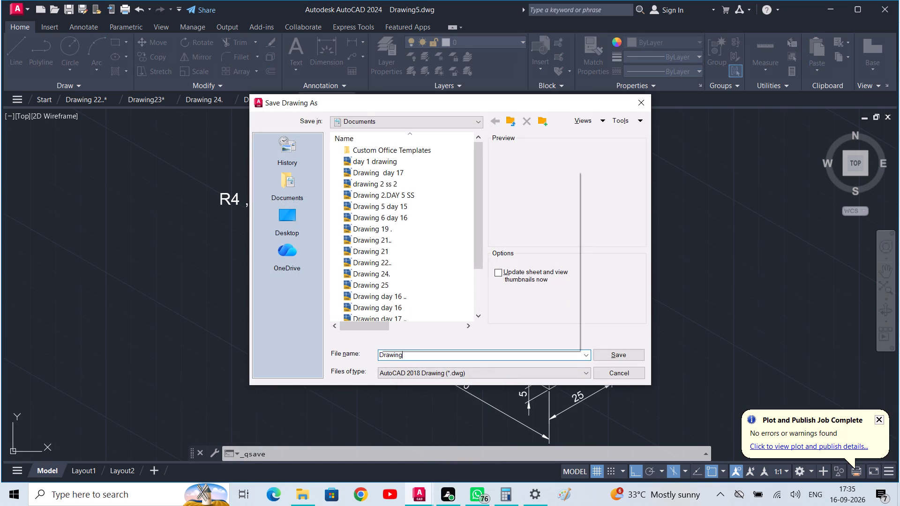
key(space)
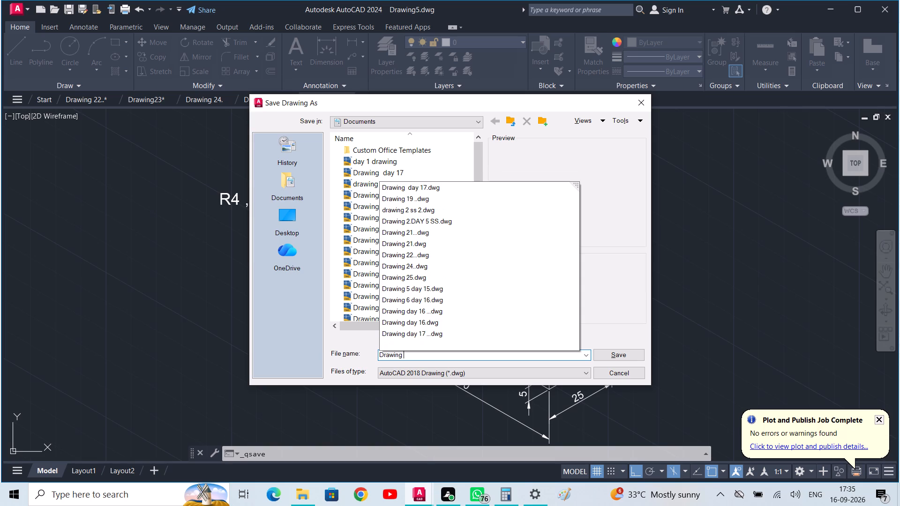
text(26)
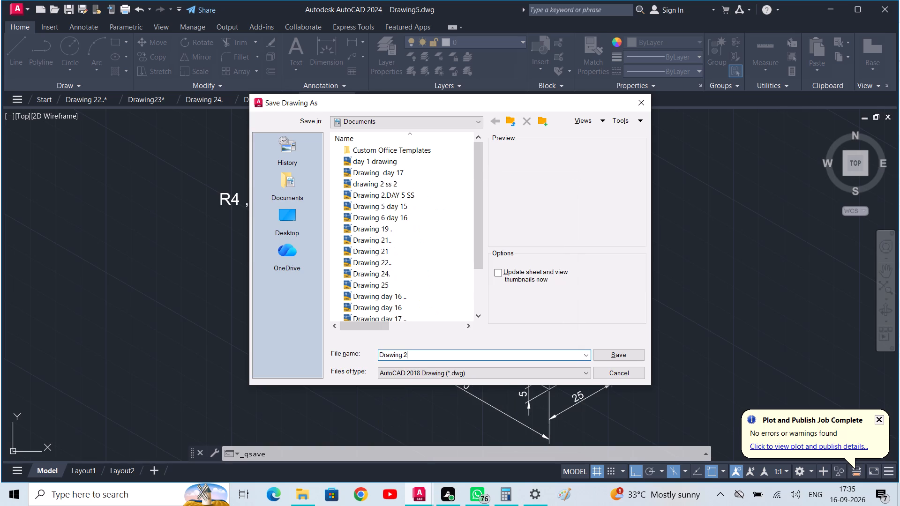
key(space)
key(space)
key(space)
text(H)
click(621, 353)
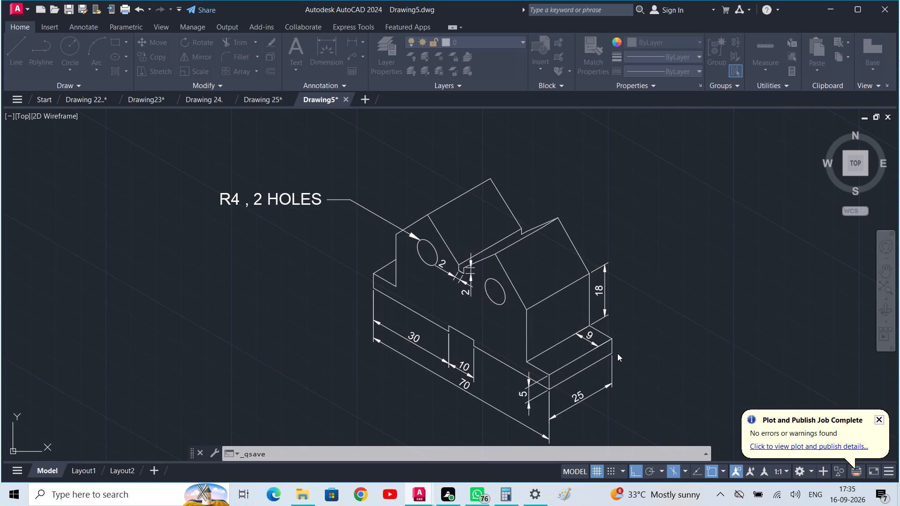